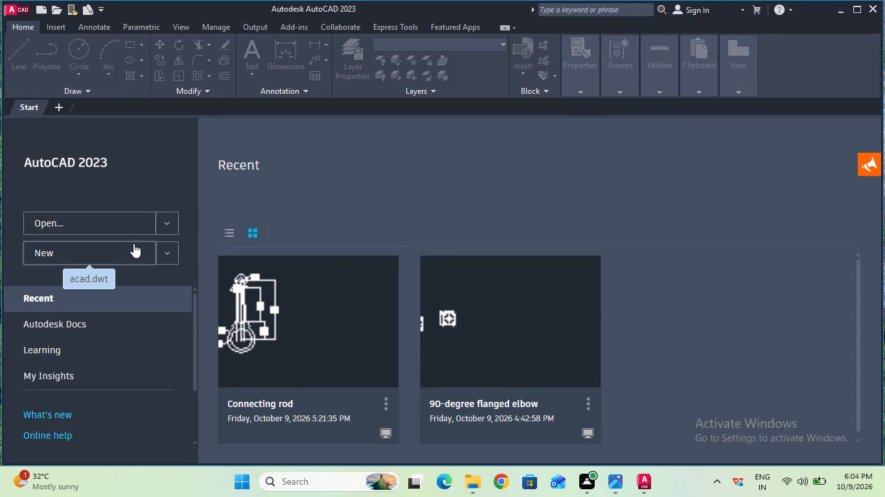
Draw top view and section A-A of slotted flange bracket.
Create a new drawing from the acad.dwt template.
left_click(133, 243)
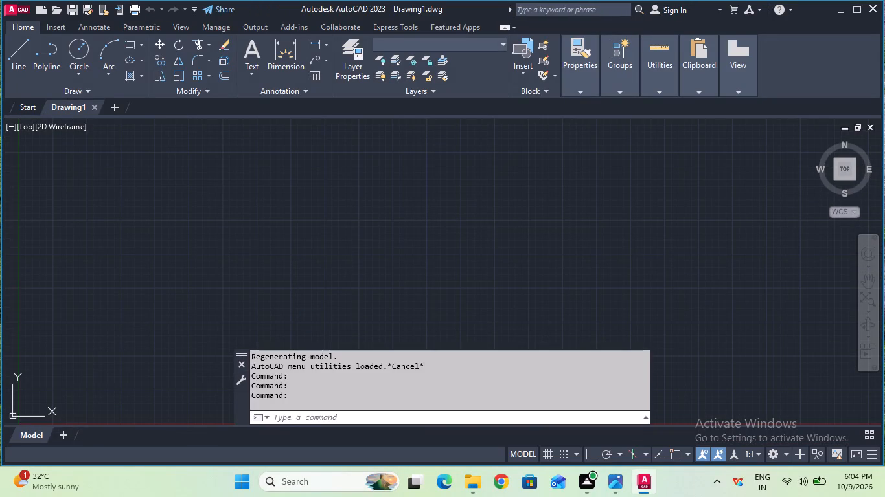
Turn on log file recording with LOGFILEON.
left_click(341, 417)
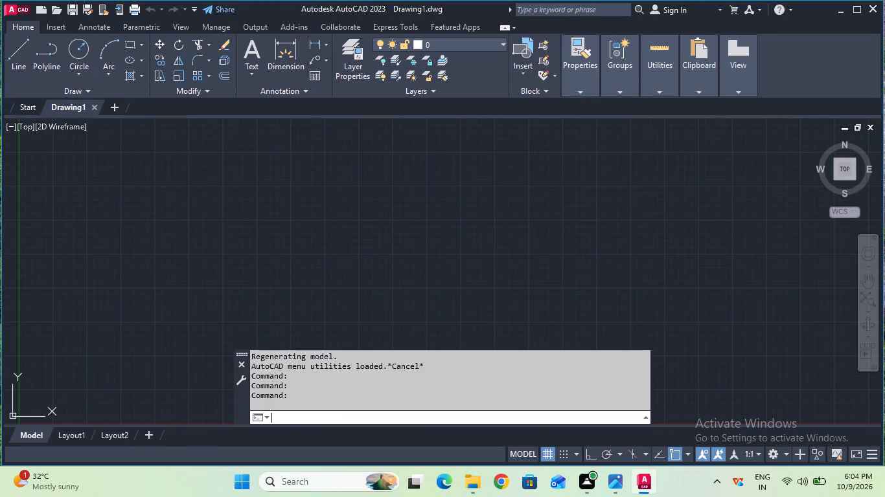
type("log")
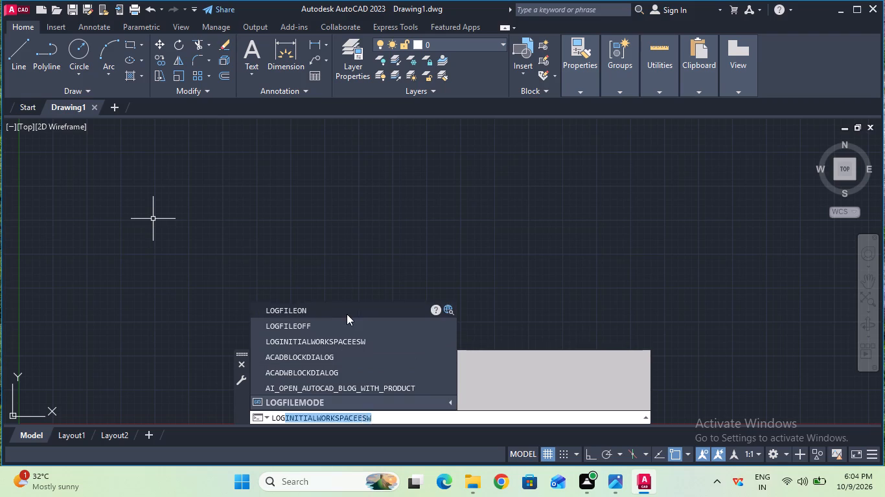
left_click(348, 302)
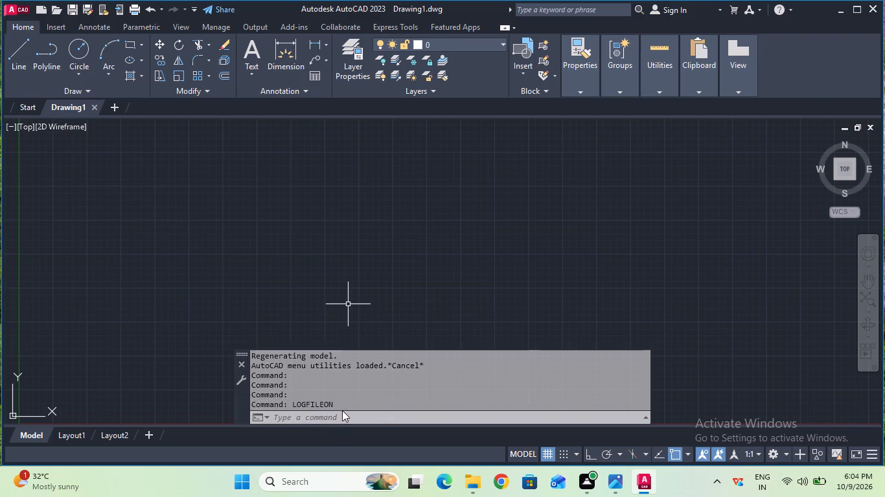
Configure the drawing units with length precision 0 and insertion scale in millimeters.
left_click(342, 411)
type("unit")
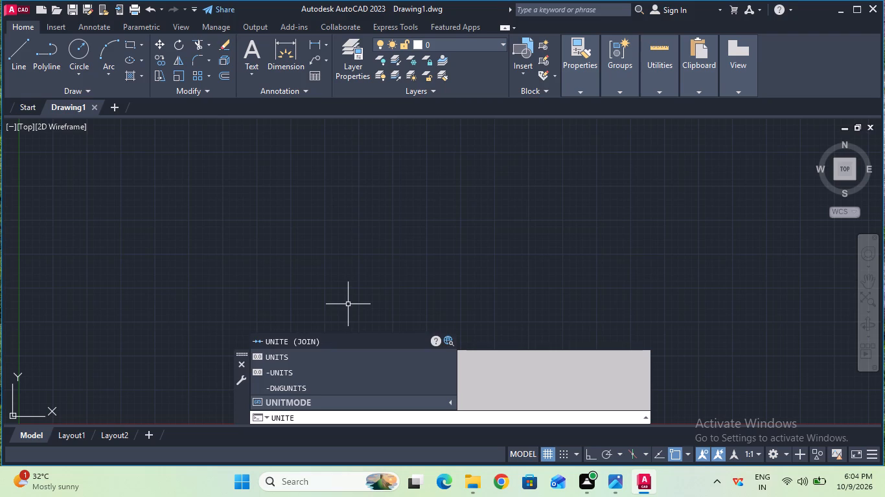
left_click(352, 361)
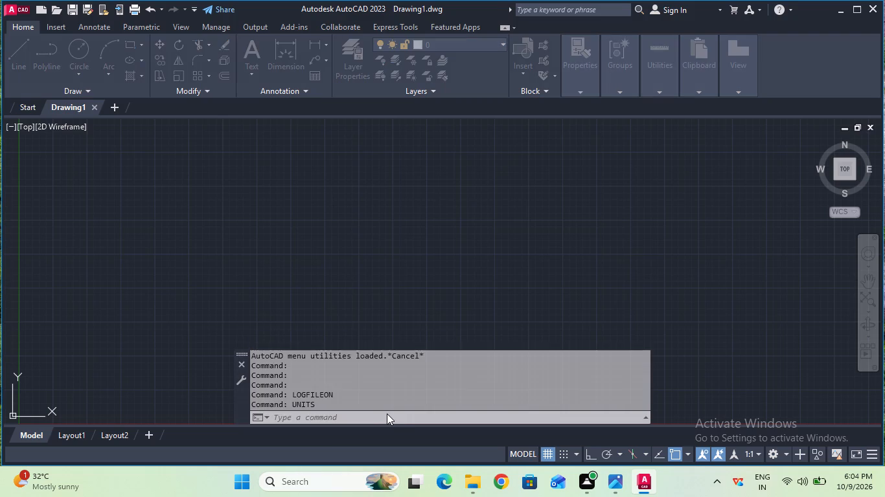
left_click(400, 173)
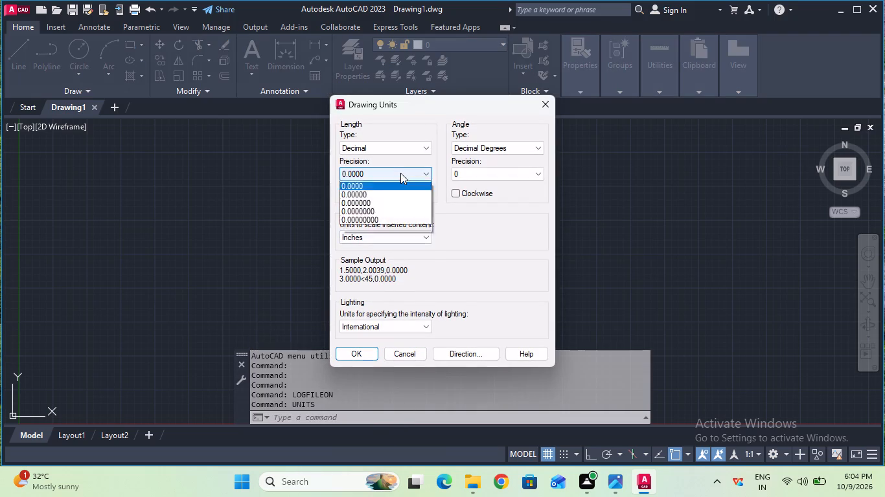
left_click(400, 183)
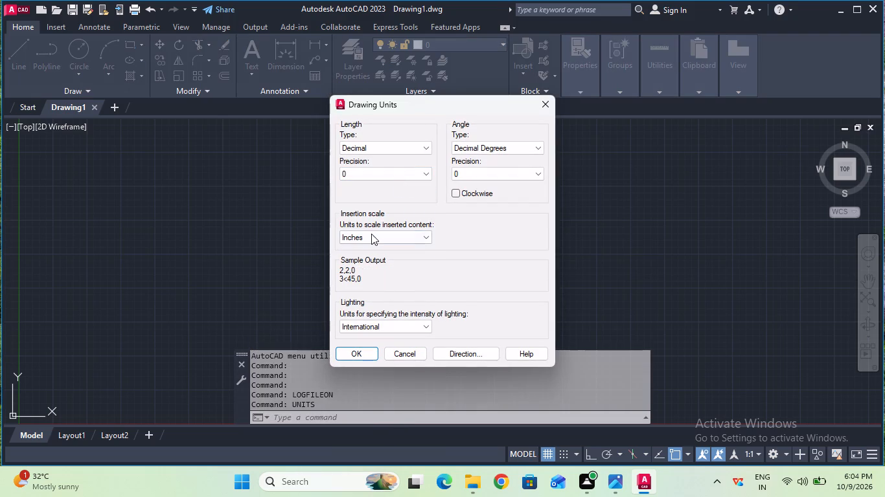
left_click(371, 233)
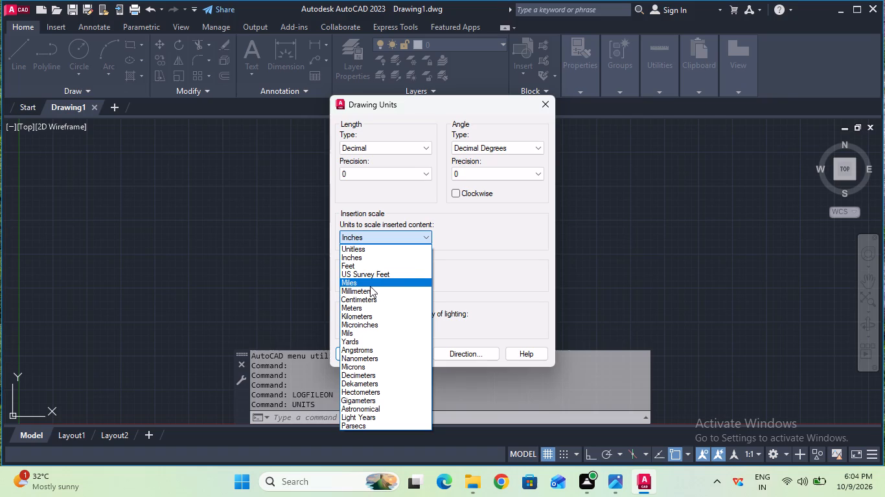
left_click(369, 294)
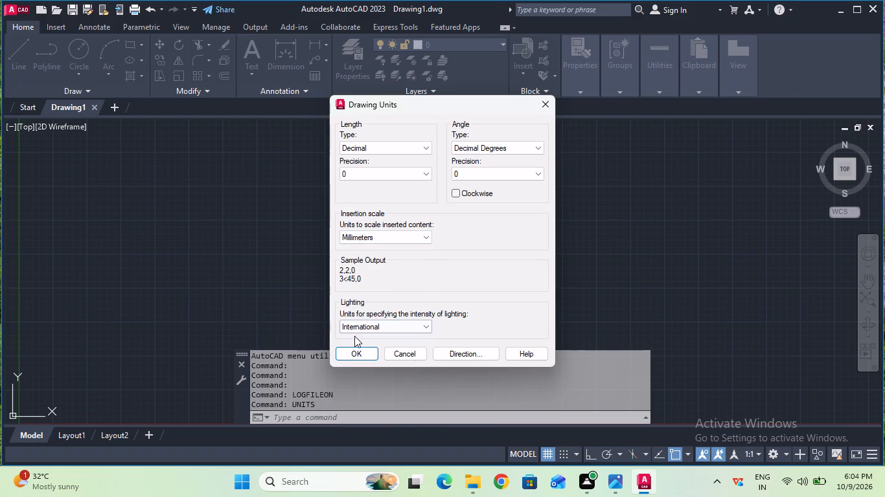
left_click(352, 346)
left_click(351, 353)
Modify the Standard dimension style to use text height 6 and ISO standard text alignment.
left_click(322, 416)
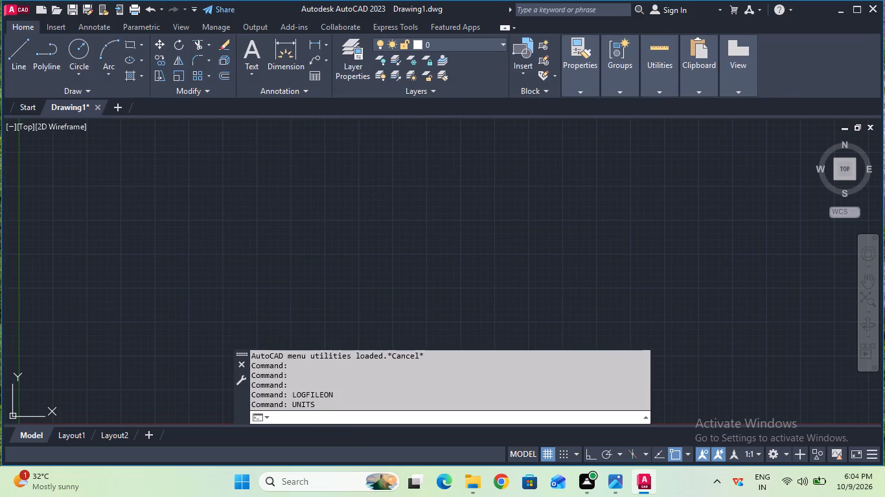
key("d")
key("Return")
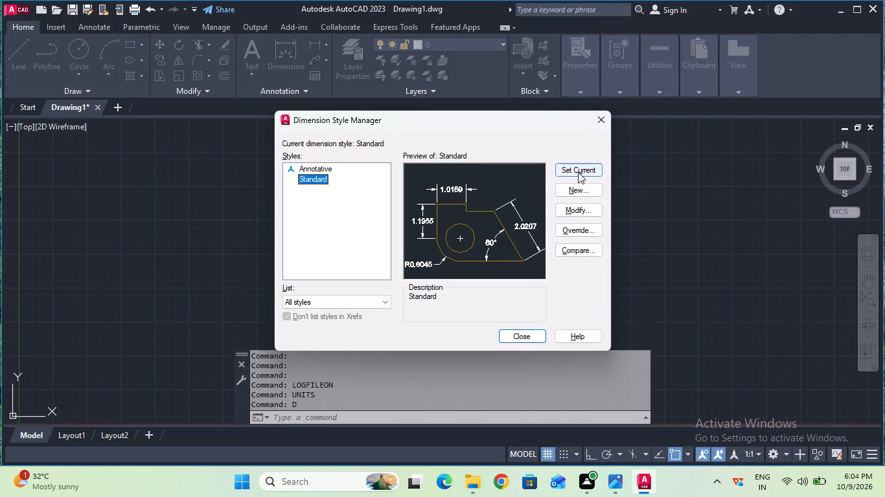
left_click(578, 172)
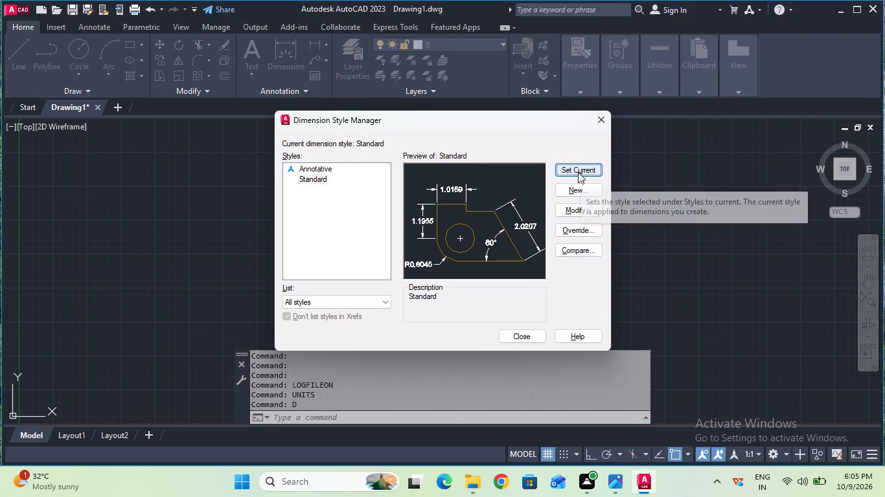
left_click(578, 205)
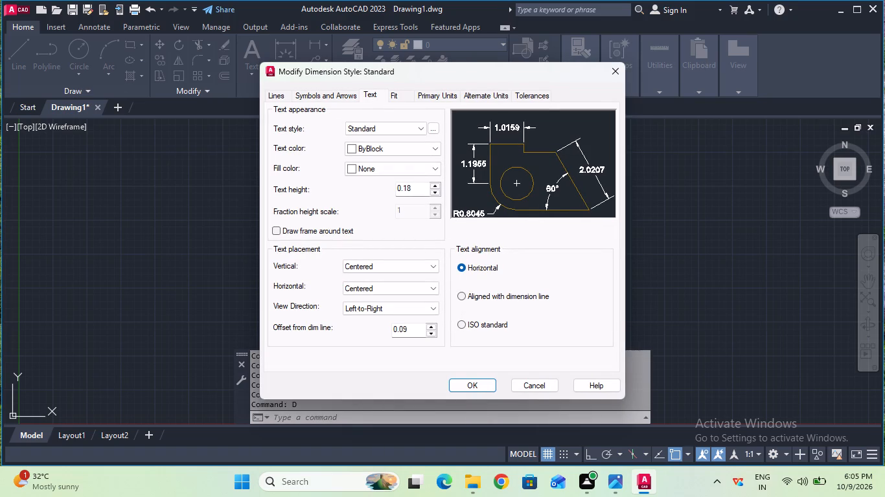
left_click(424, 188)
key("BackSpace")
key("BackSpace")
key("BackSpace")
key("BackSpace")
key("BackSpace")
key("BackSpace")
key("BackSpace")
key("6")
left_click(462, 327)
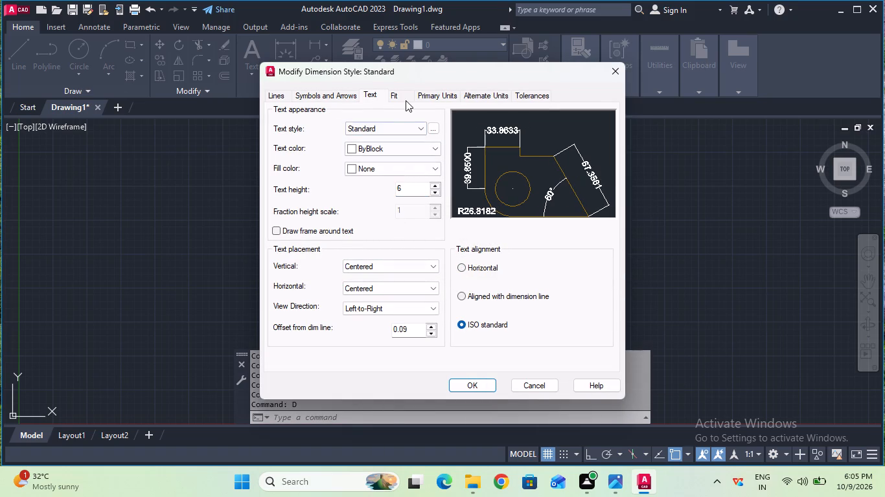
Set the Standard style's linear dimension precision to 0 and make the style current.
left_click(422, 93)
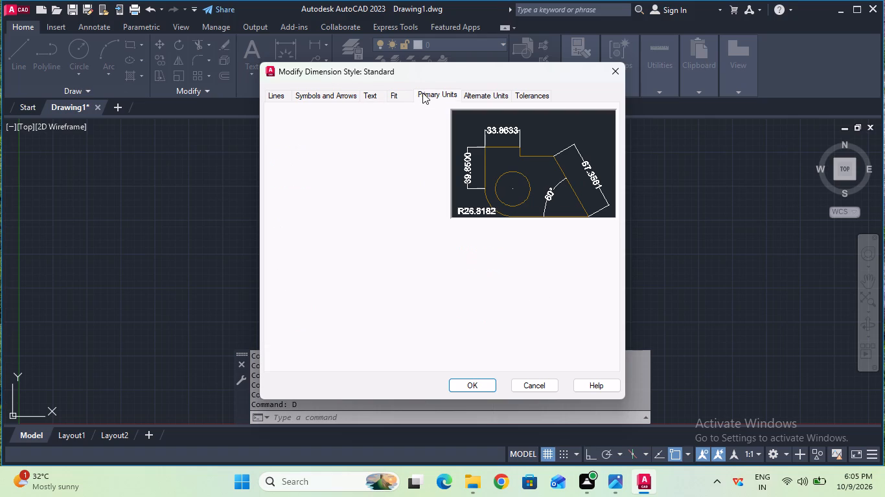
left_click(413, 144)
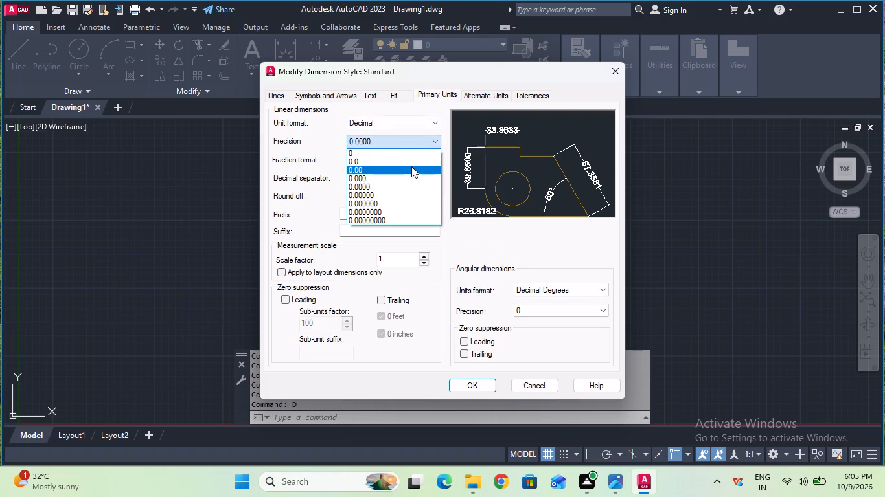
left_click(412, 155)
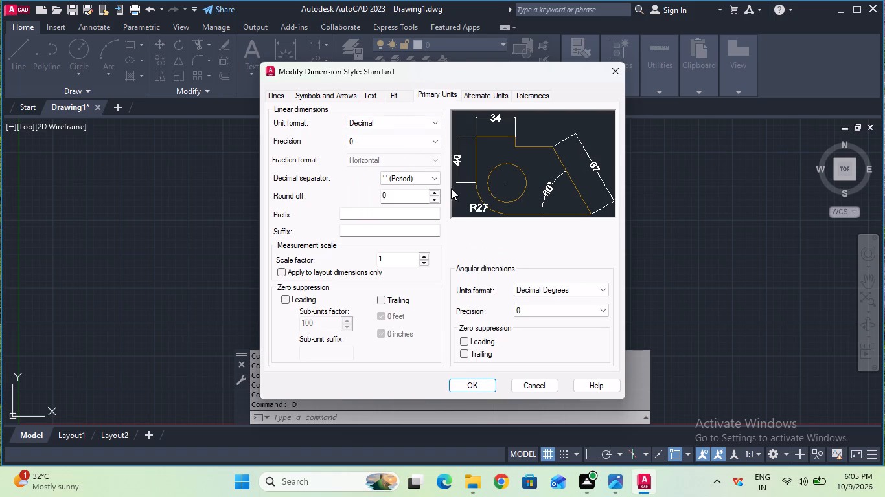
left_click(382, 99)
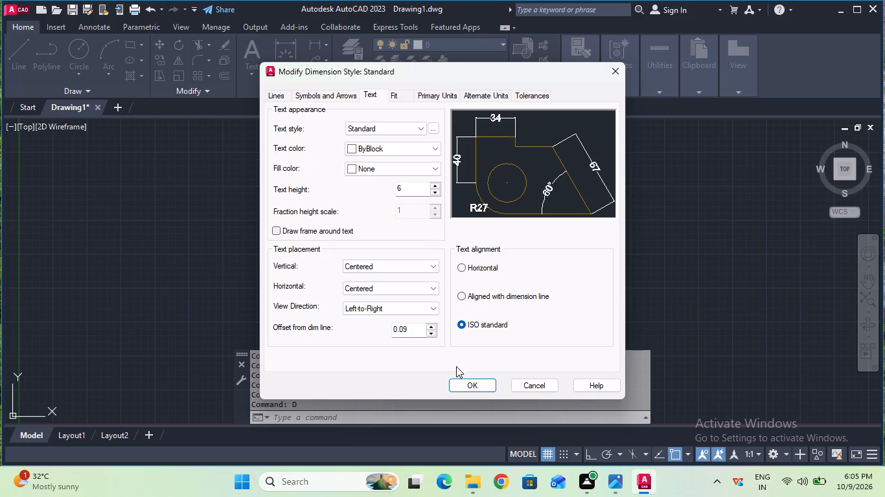
left_click(461, 382)
left_click(569, 172)
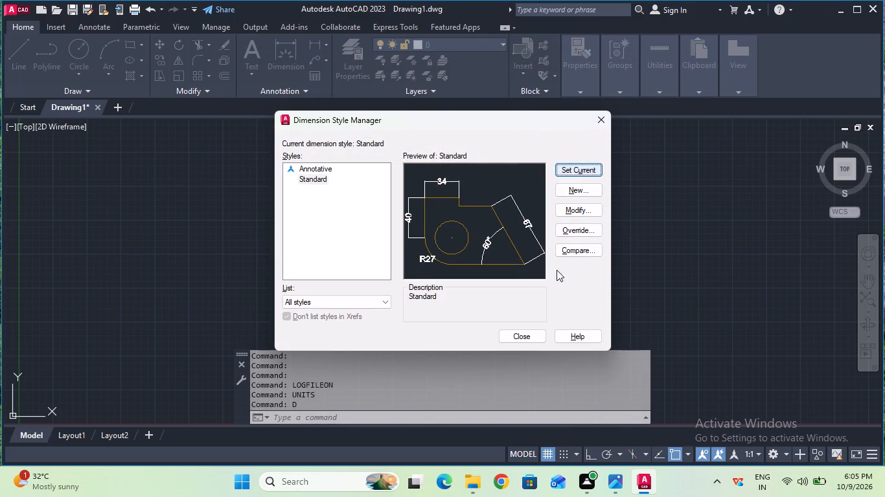
left_click(540, 338)
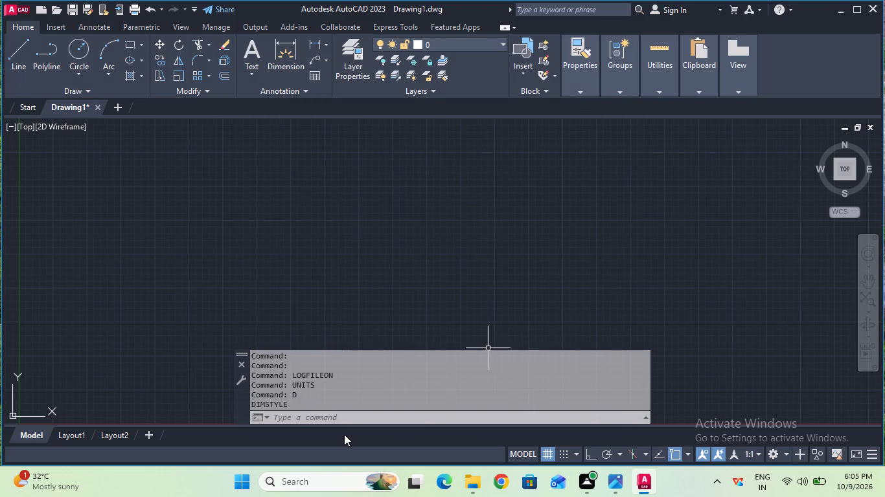
Set the model space limits from 0,0 to 100,100 and fit the whole drawing area.
left_click(350, 417)
type("lim")
key("Return")
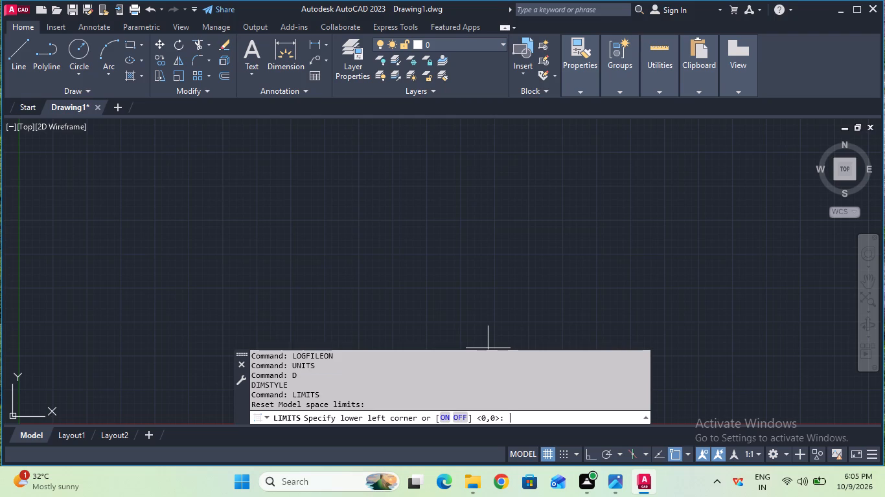
type("0,0")
key("Return")
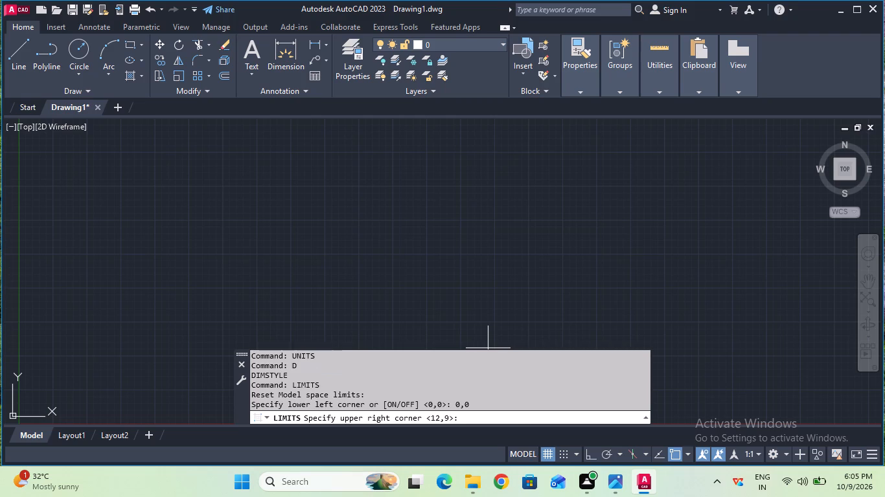
type("100,100")
key("Return")
key("z")
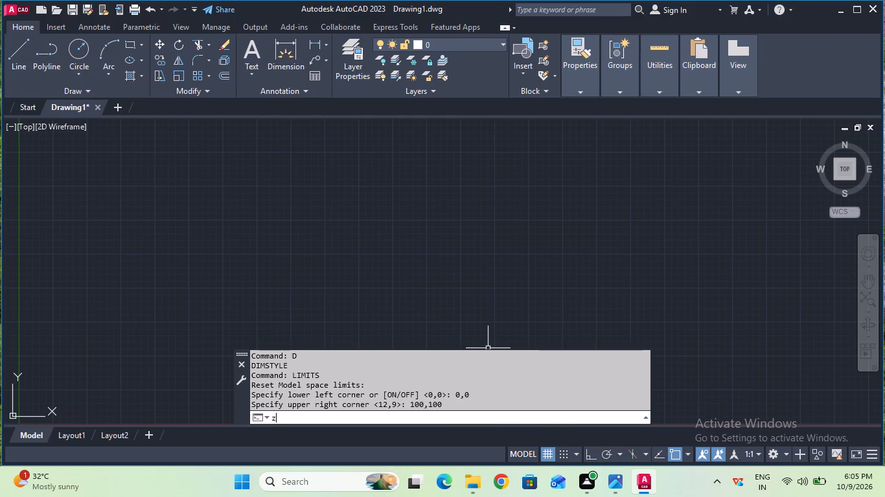
key("Return")
key("a")
key("Return")
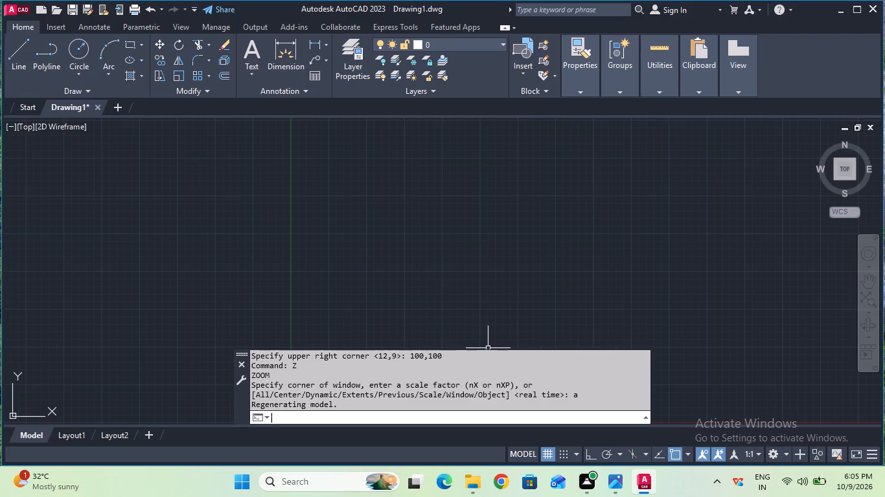
Turn on Ortho mode.
key("F8")
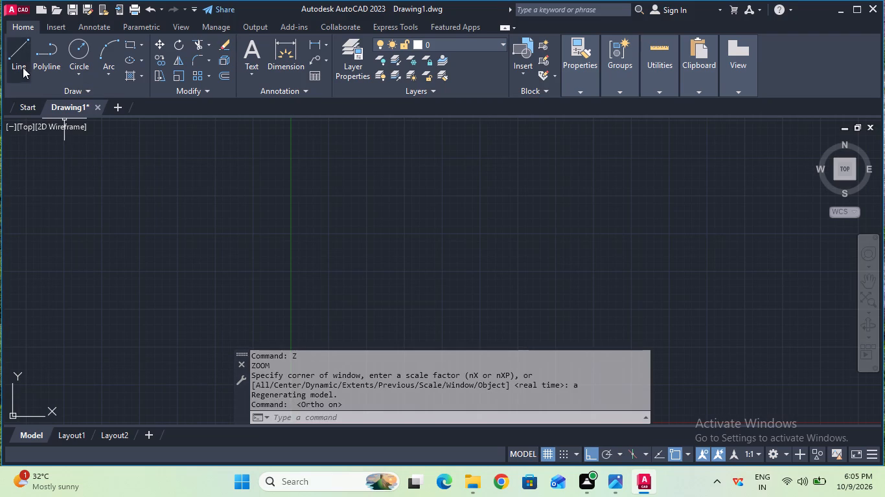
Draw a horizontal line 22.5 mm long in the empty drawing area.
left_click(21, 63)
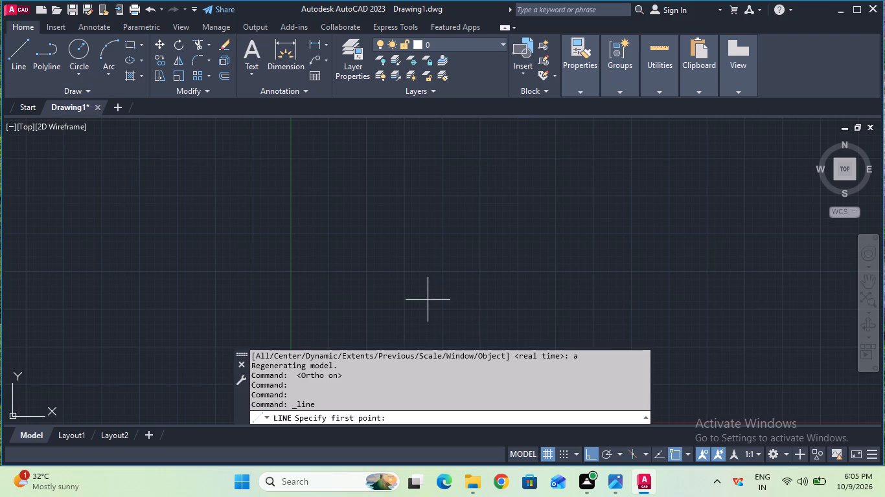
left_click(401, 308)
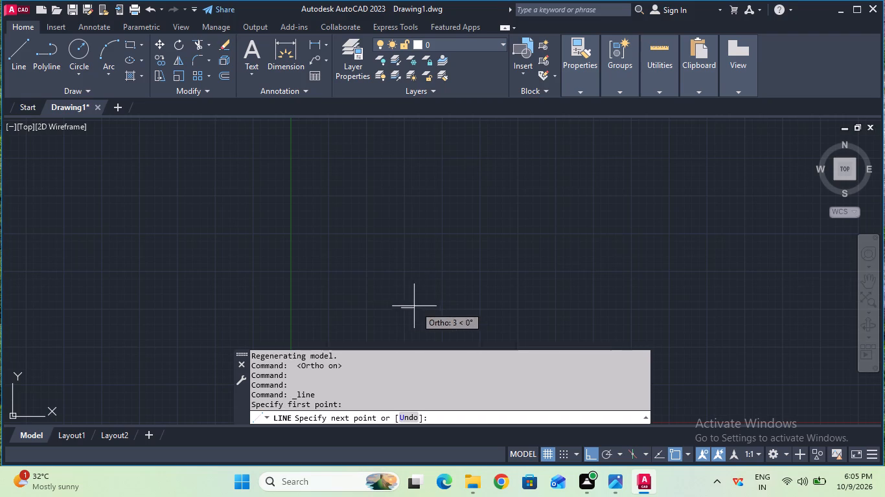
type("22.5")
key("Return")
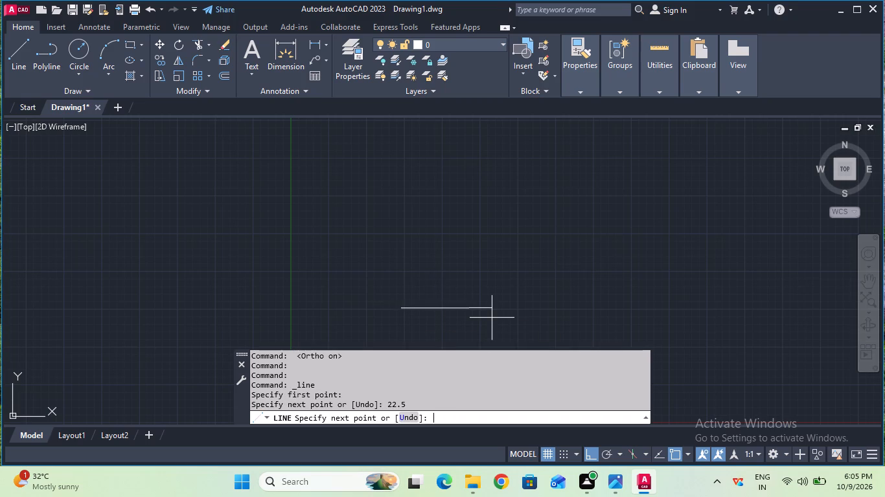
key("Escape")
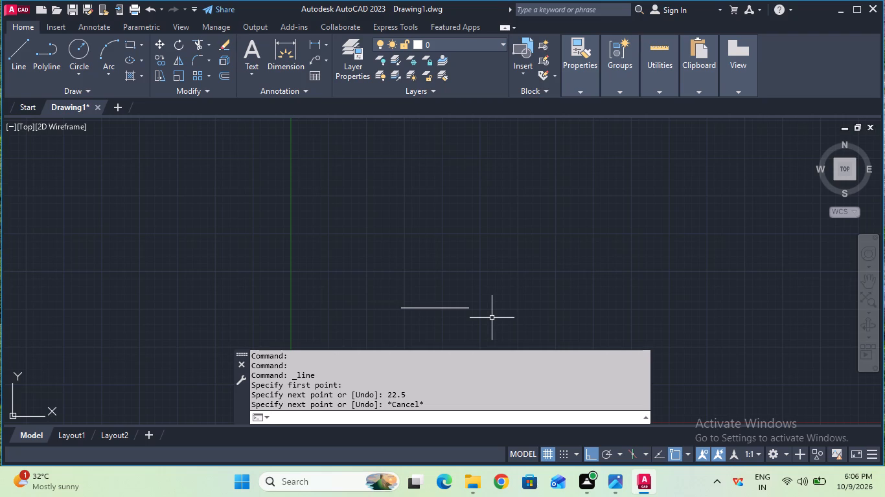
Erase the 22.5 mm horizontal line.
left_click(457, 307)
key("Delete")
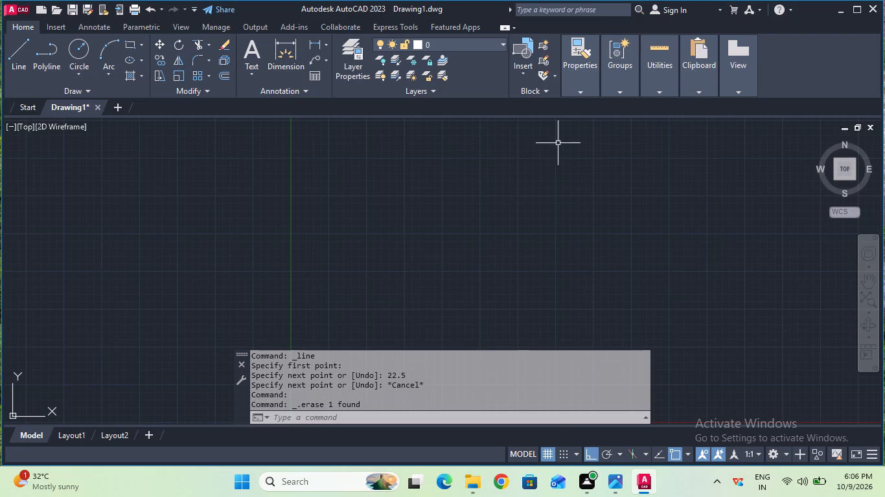
Load the CENTER linetype from acad.lin into the drawing.
left_click(621, 136)
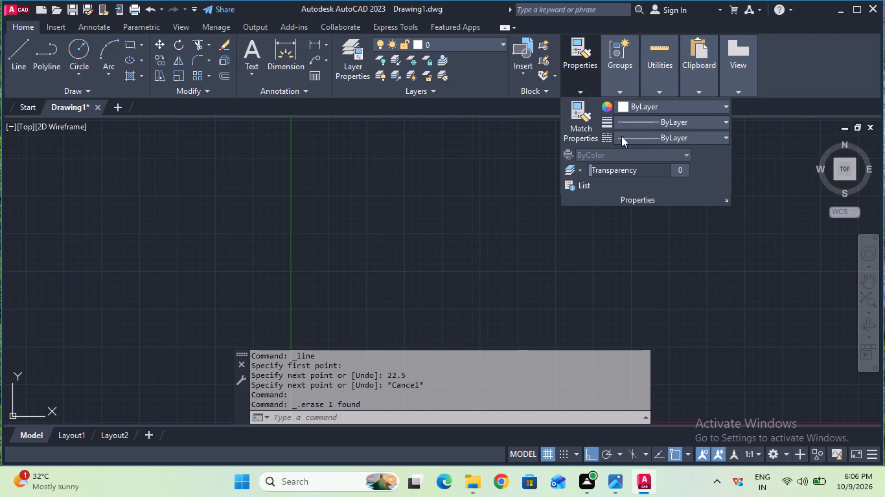
left_click(636, 203)
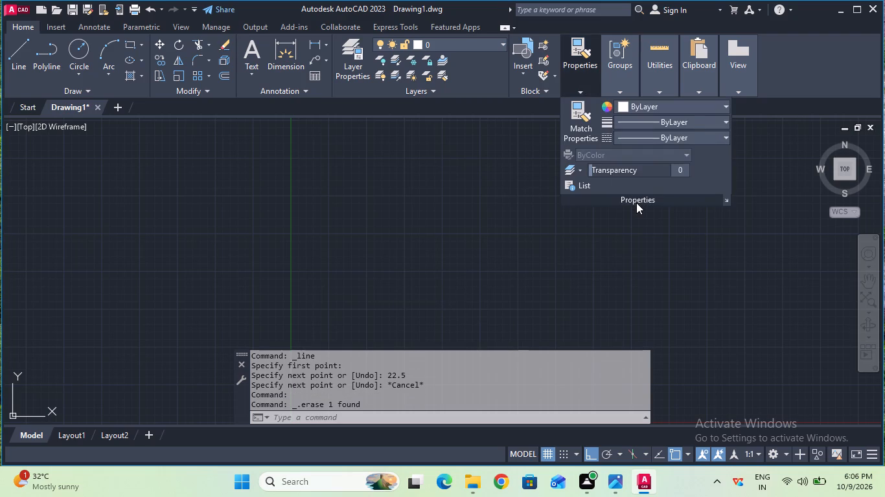
left_click(544, 120)
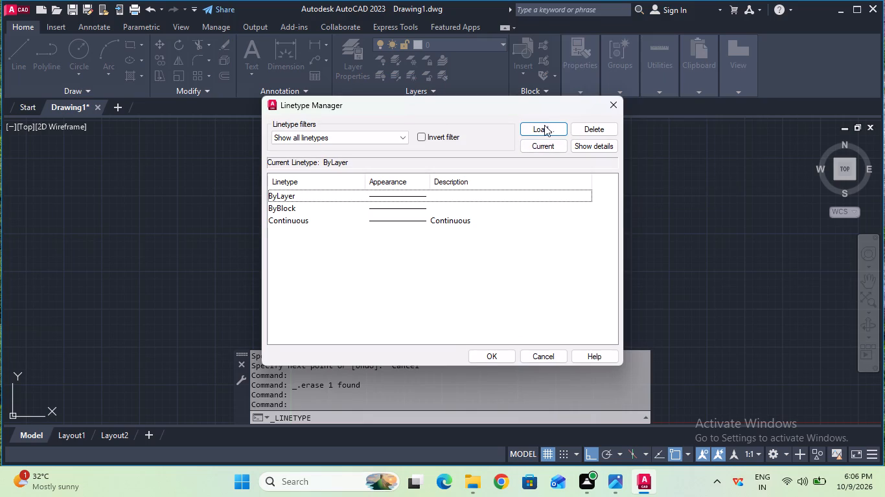
left_click(544, 125)
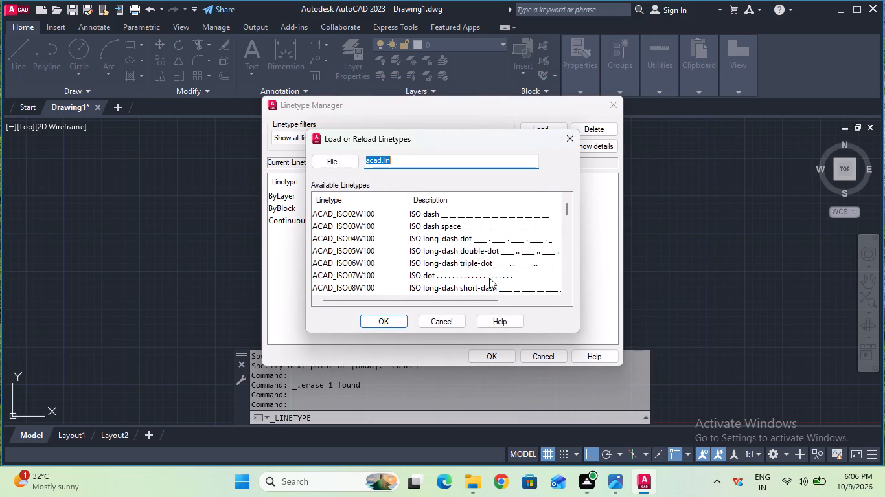
scroll(489, 278, "down", 4)
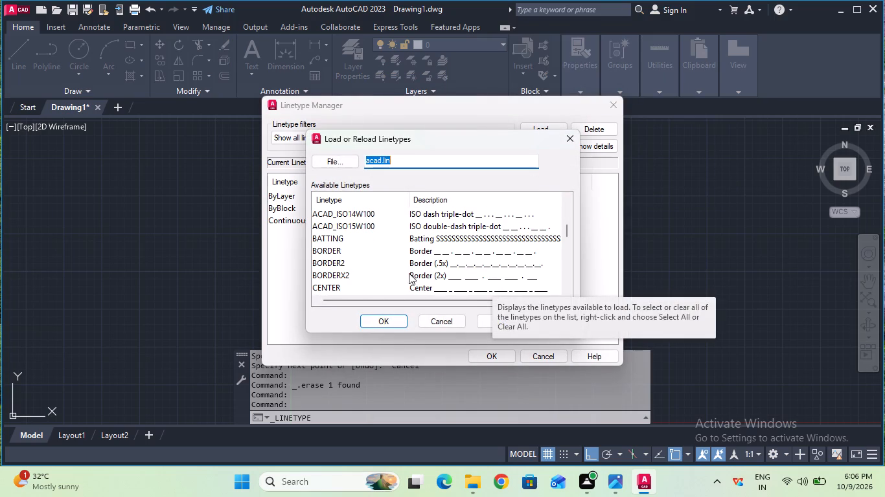
left_click(416, 285)
left_click(398, 325)
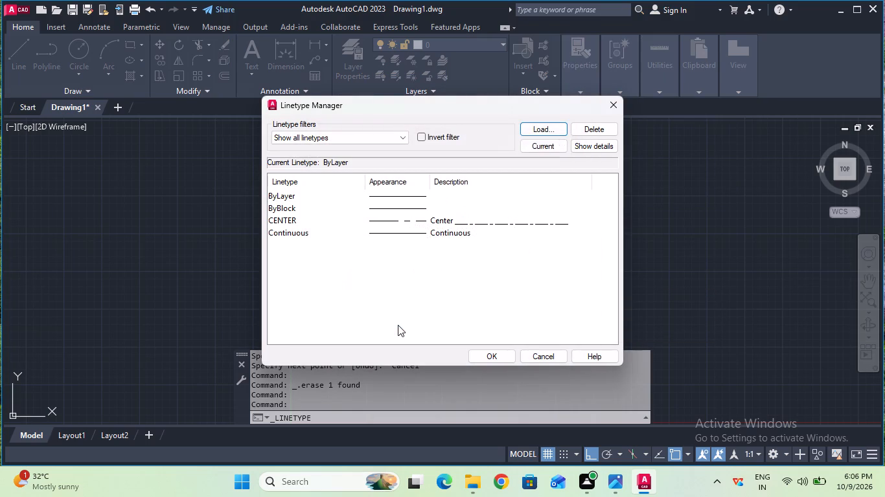
left_click(505, 353)
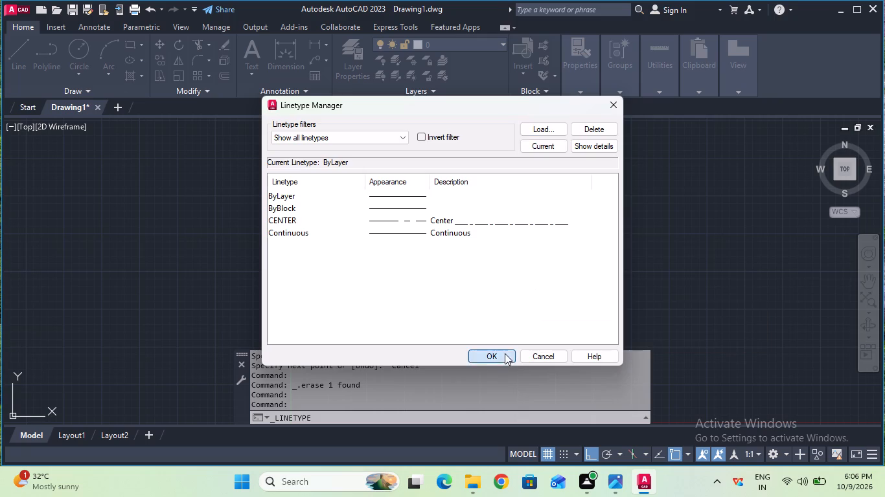
Draw a horizontal line 22.5 mm long in the empty drawing area.
left_click(28, 72)
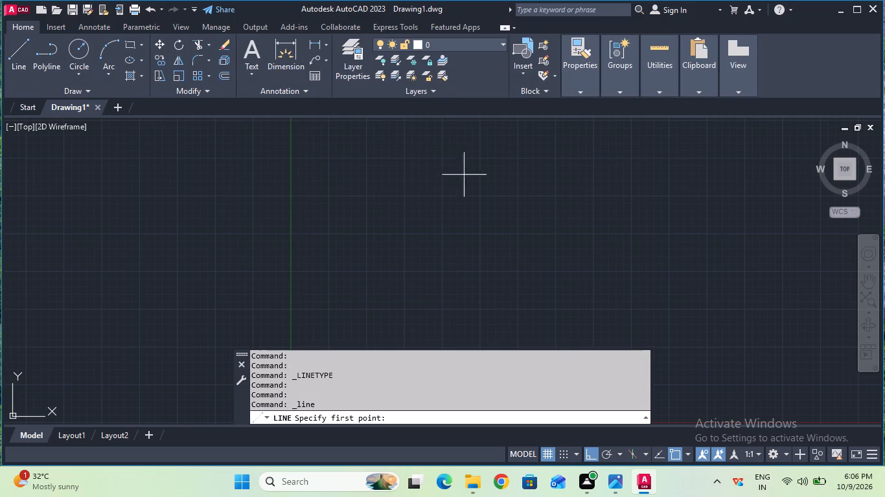
left_click(479, 228)
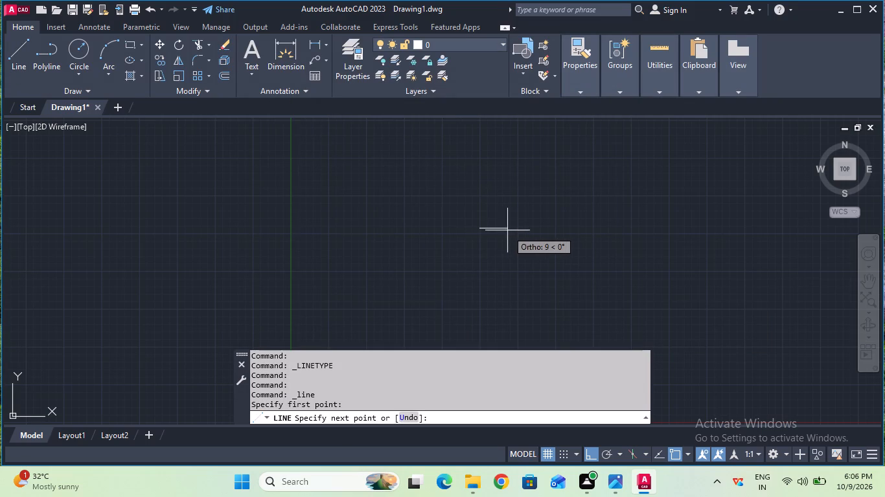
type("22.5")
key("Return")
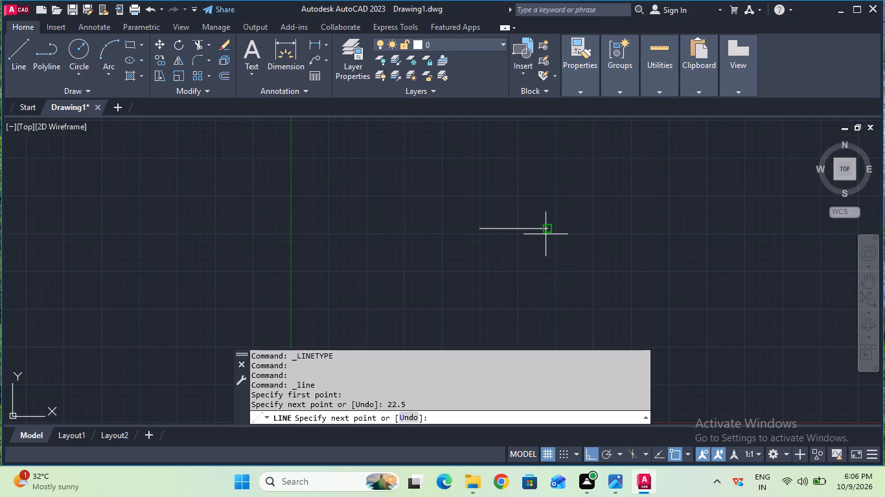
scroll(546, 234, "up", 4)
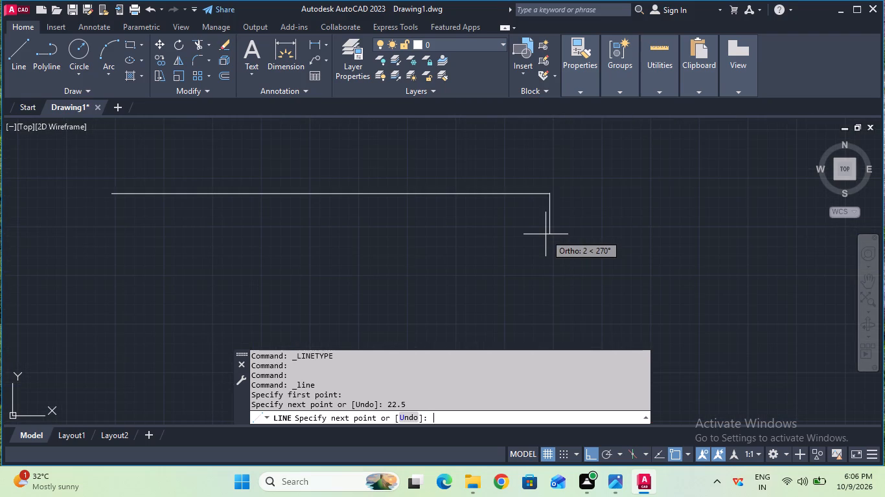
key("Escape")
Draw a circle of radius 18 mm centred on the right endpoint of the 22.5 mm line.
scroll(546, 234, "up", 3)
scroll(544, 228, "down", 2)
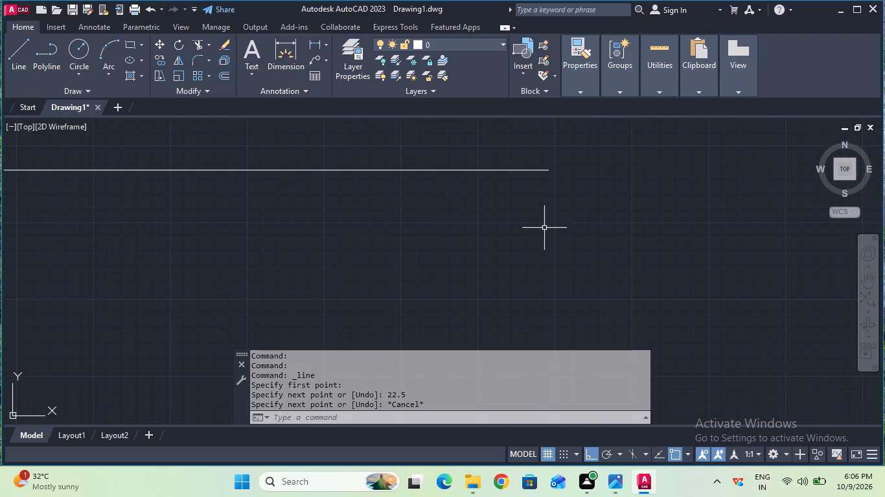
scroll(457, 159, "down", 2)
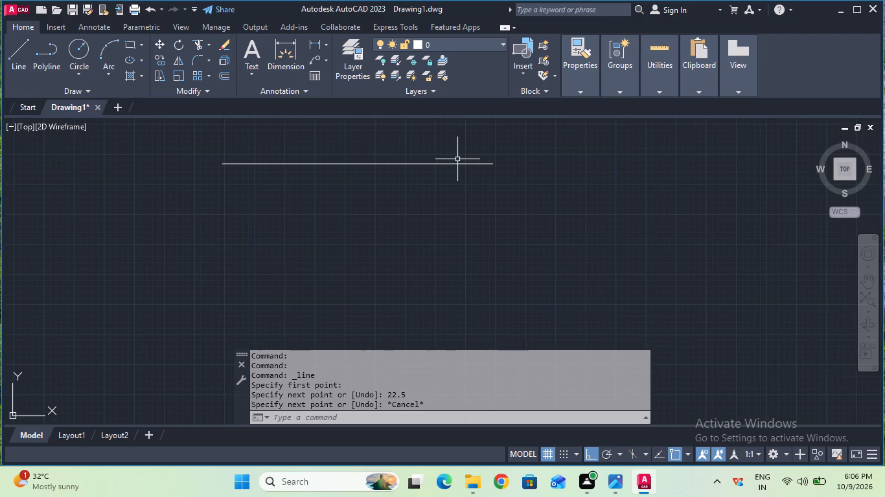
middle_click_drag(457, 159, 492, 291)
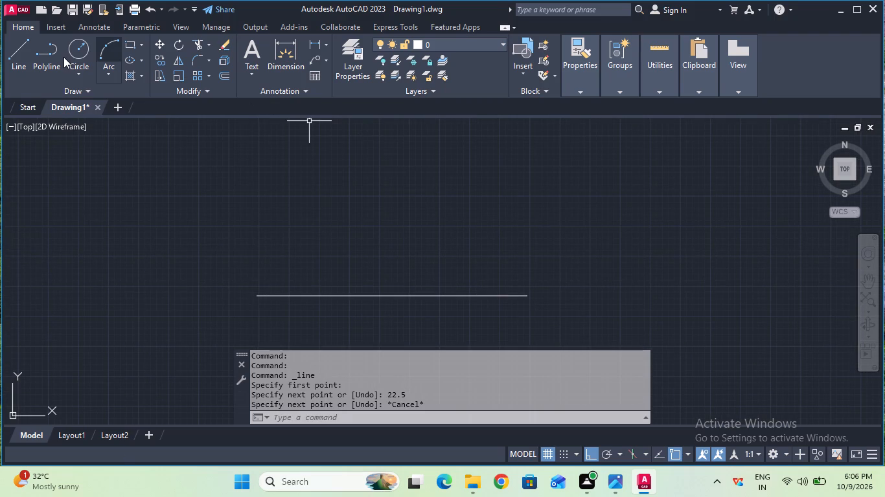
left_click(78, 54)
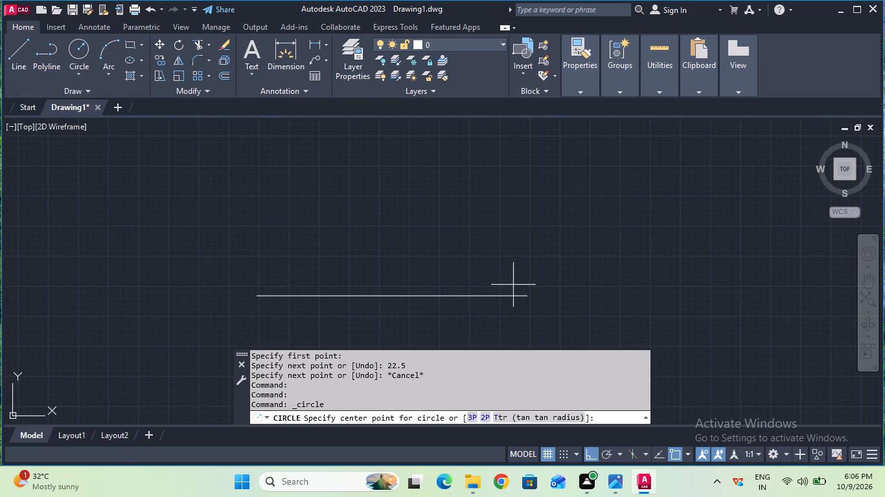
left_click(528, 294)
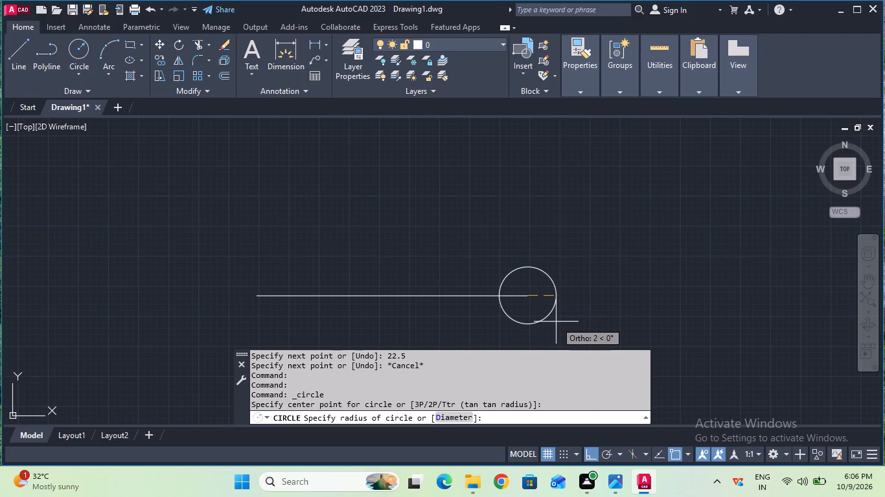
key("1")
key("8")
key("Return")
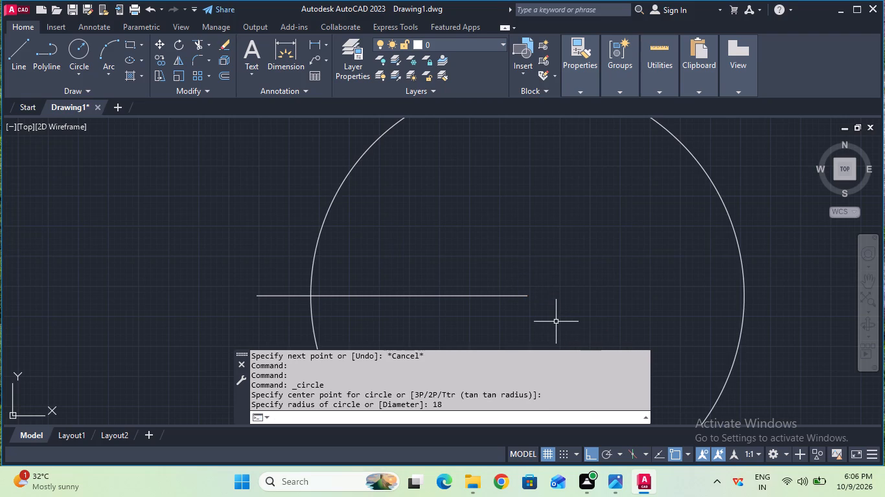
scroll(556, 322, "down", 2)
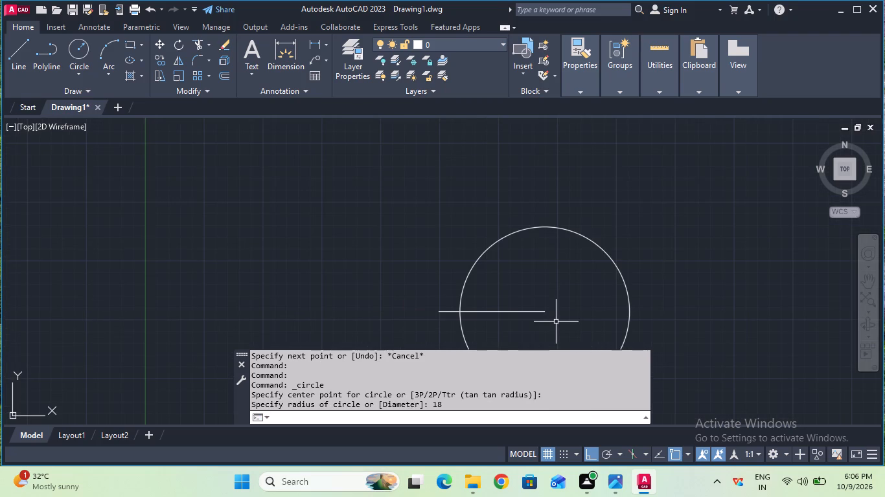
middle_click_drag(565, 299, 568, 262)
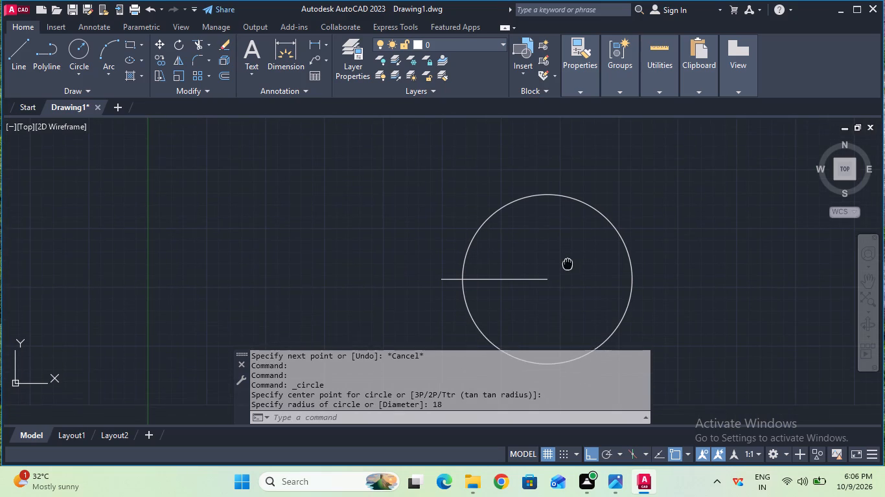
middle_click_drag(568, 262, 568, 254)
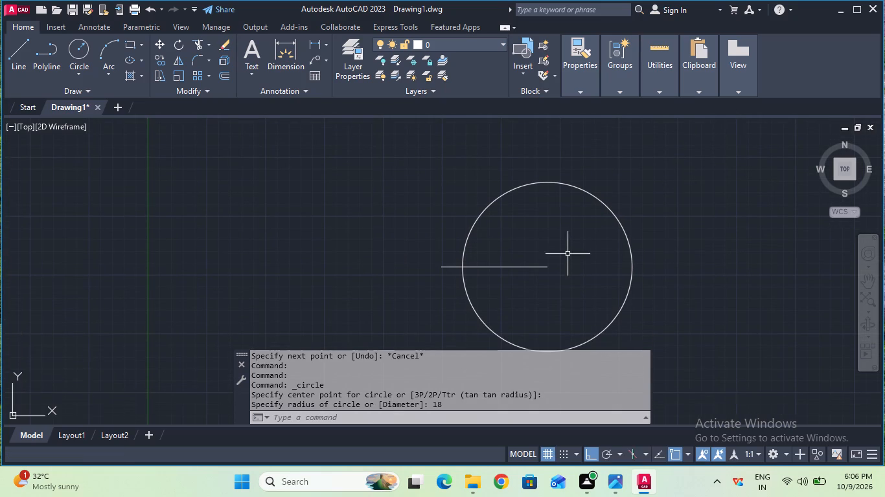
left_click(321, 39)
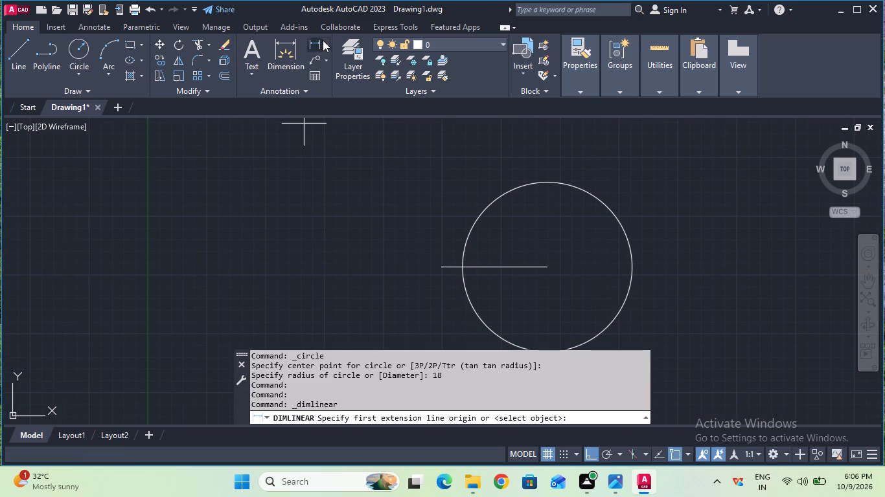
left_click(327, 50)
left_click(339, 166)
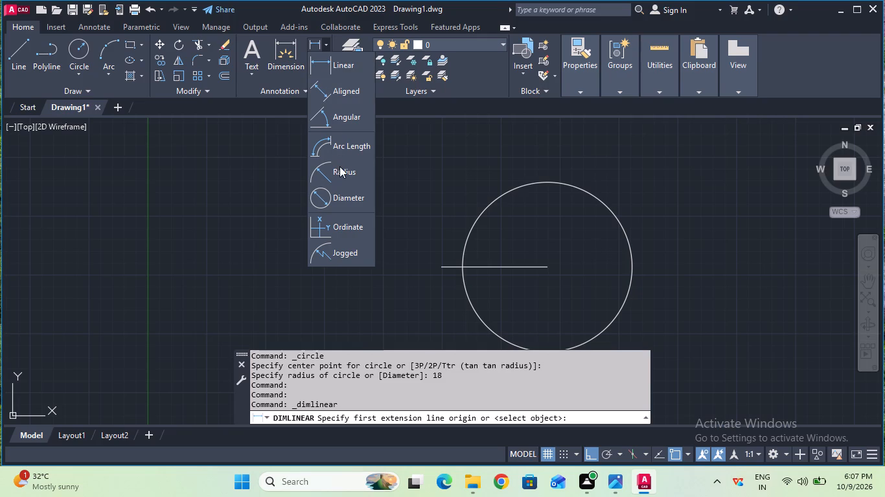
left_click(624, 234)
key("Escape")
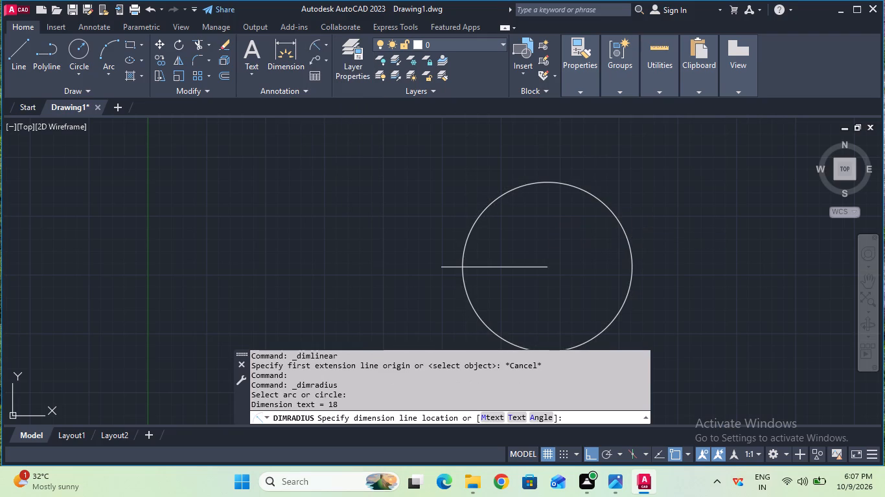
Draw a second circle of radius 18 mm centred on the left endpoint of the horizontal line.
scroll(655, 229, "down", 1)
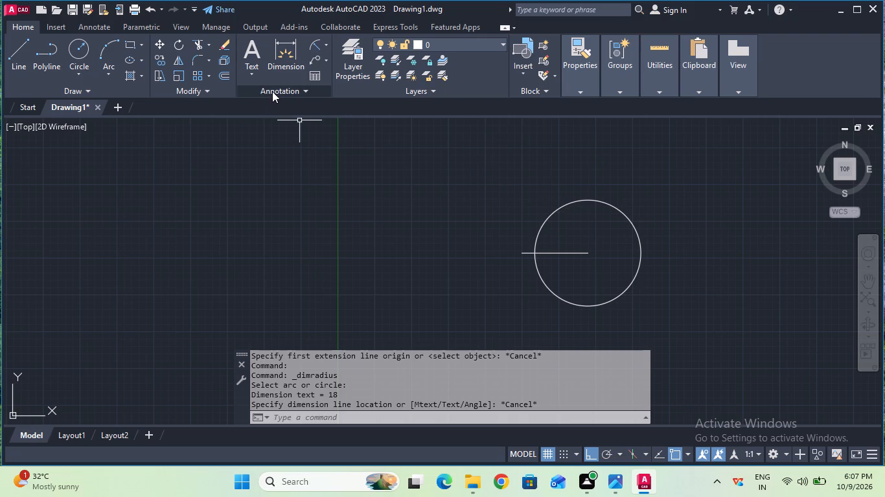
left_click(84, 49)
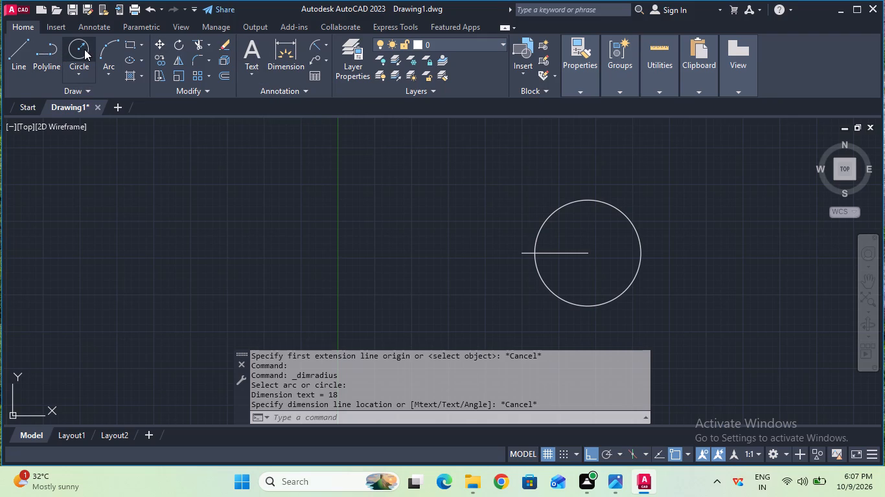
left_click(525, 250)
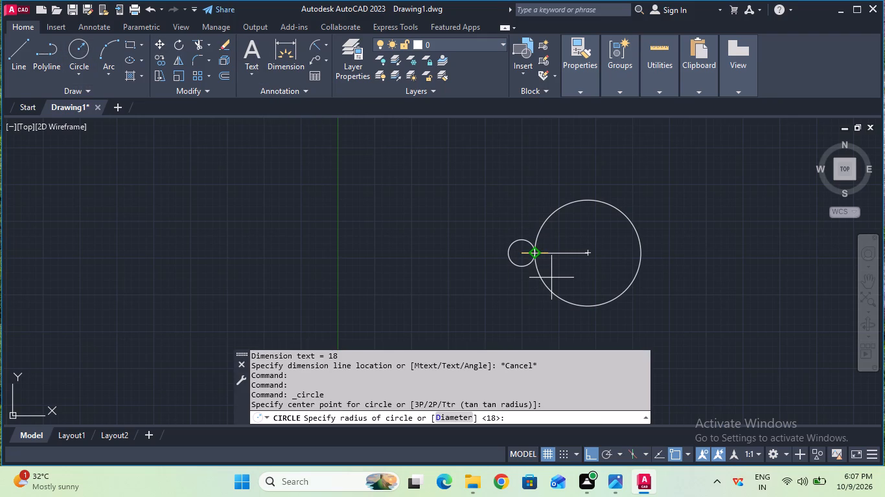
key("1")
key("8")
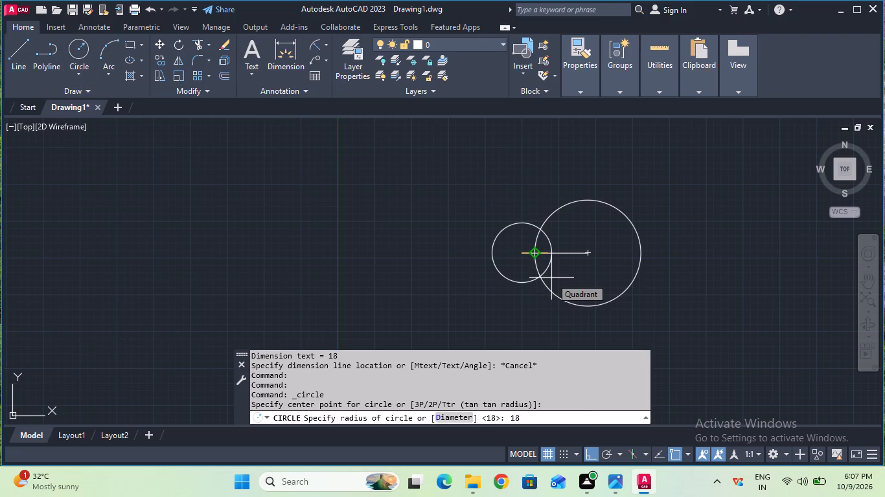
key("Return")
key("Escape")
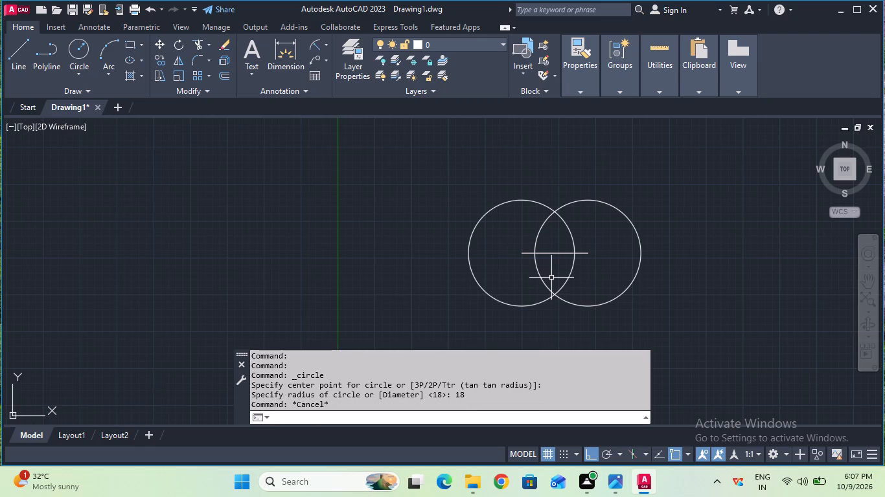
Change the linetype of the horizontal line between the two circle centres to CENTER.
scroll(551, 278, "up", 4)
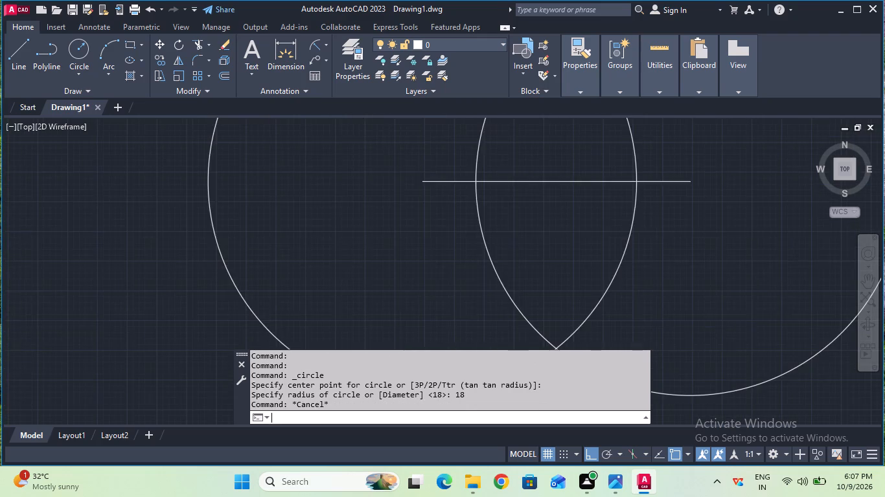
middle_click_drag(551, 278, 530, 356)
scroll(525, 359, "up", 1)
middle_click_drag(542, 250, 518, 309)
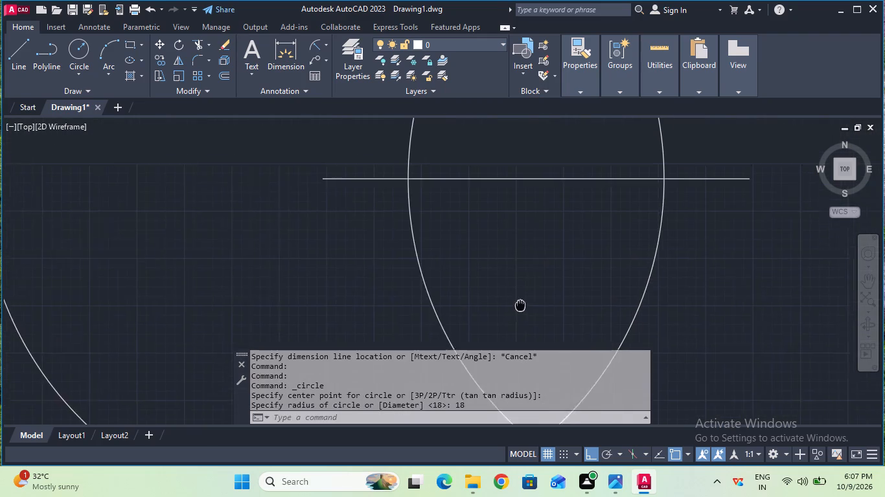
middle_click_drag(518, 309, 483, 348)
scroll(514, 225, "up", 3)
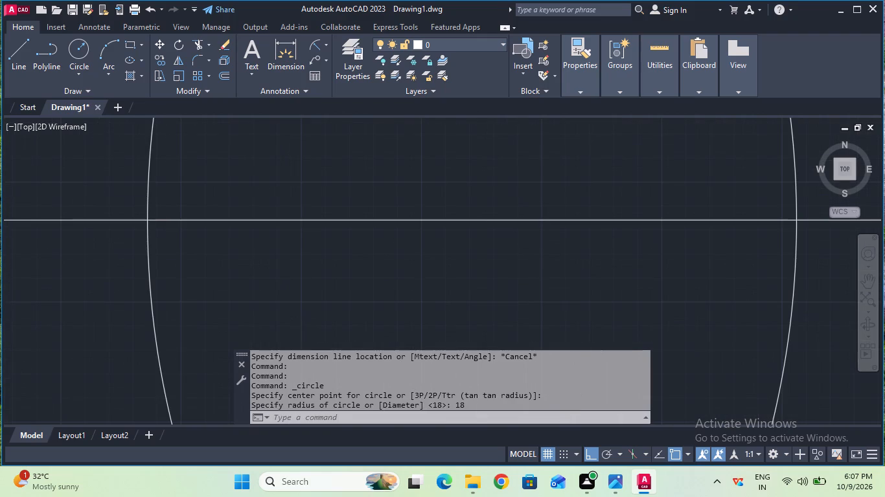
scroll(514, 224, "down", 6)
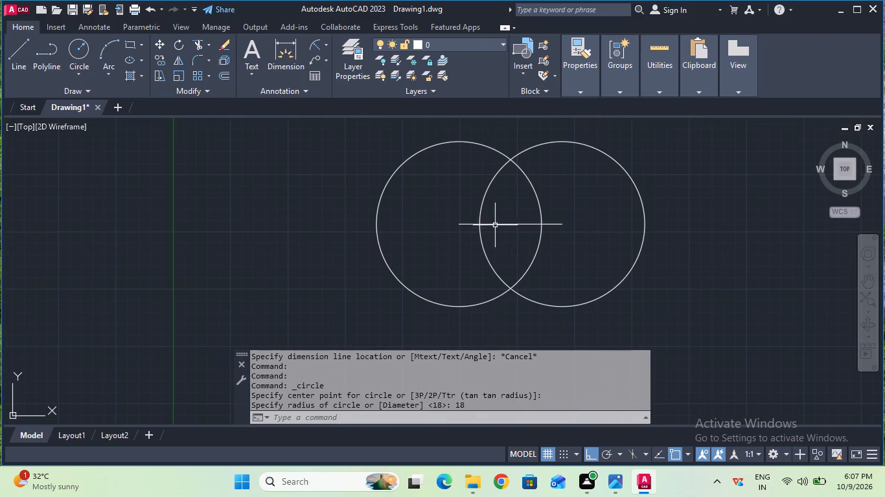
left_click(496, 223)
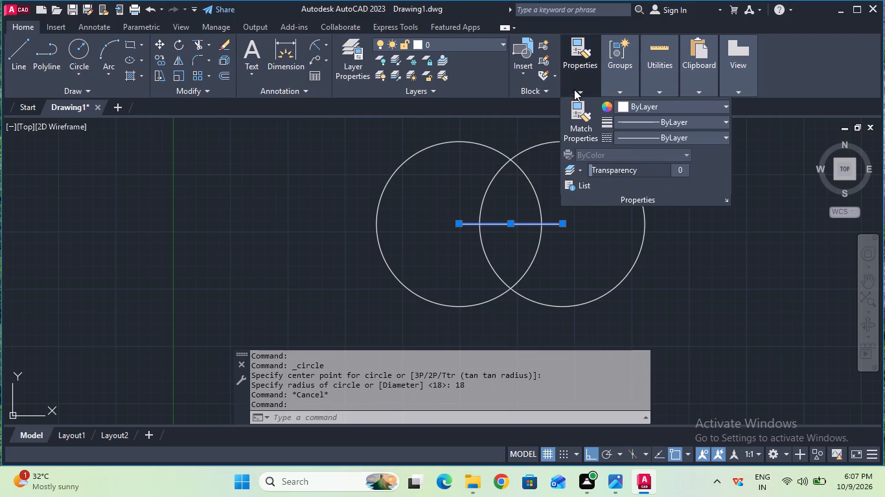
left_click(632, 140)
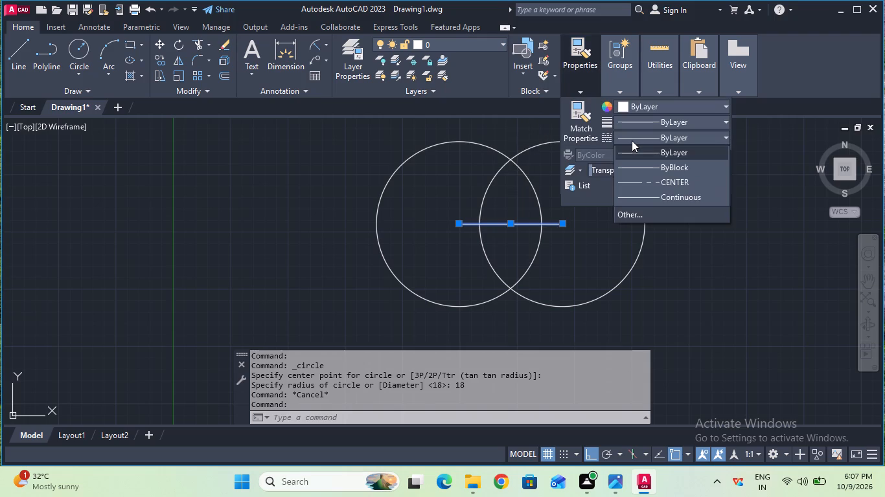
left_click(639, 183)
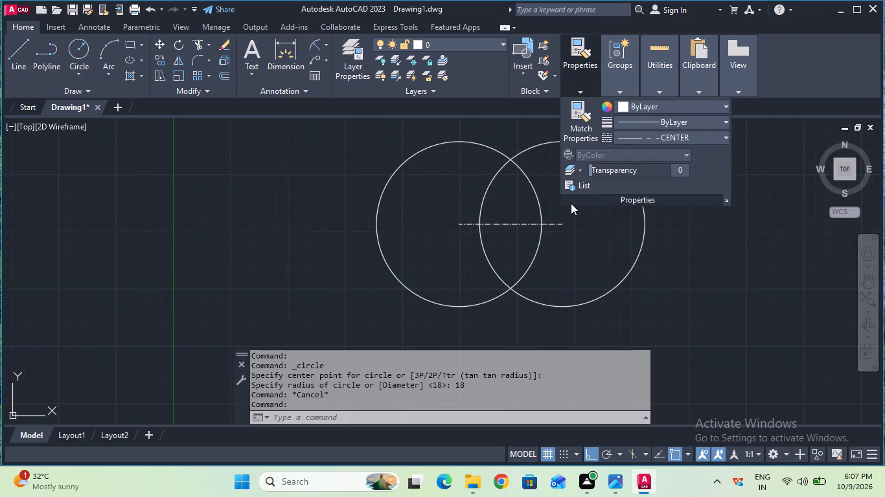
Draw two horizontal lines joining the top quadrants and the bottom quadrants of the two 18 mm radius circles.
key("Escape")
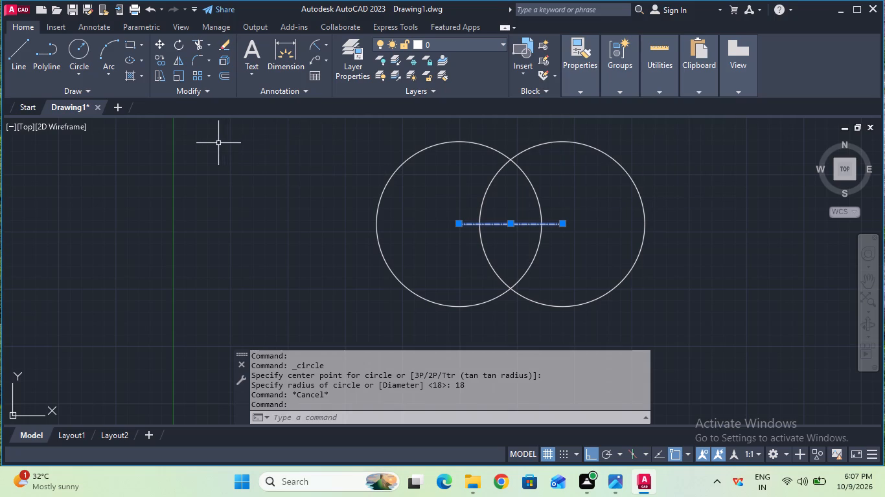
left_click(27, 58)
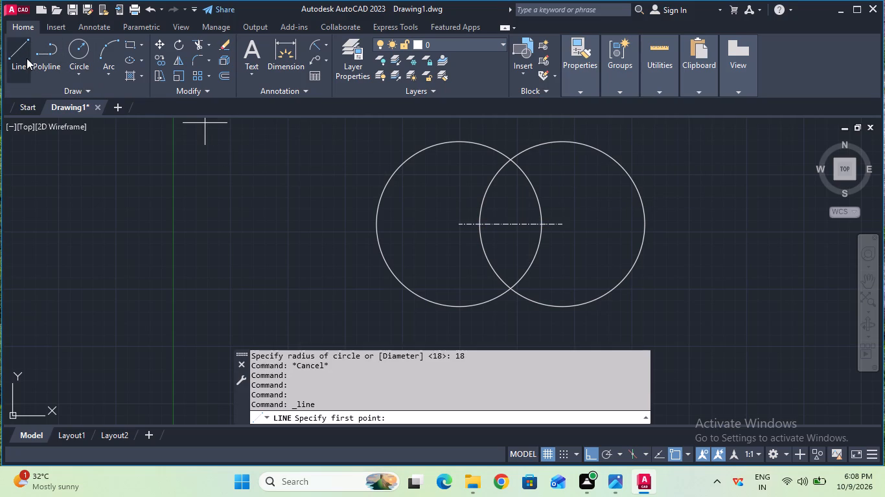
left_click(459, 140)
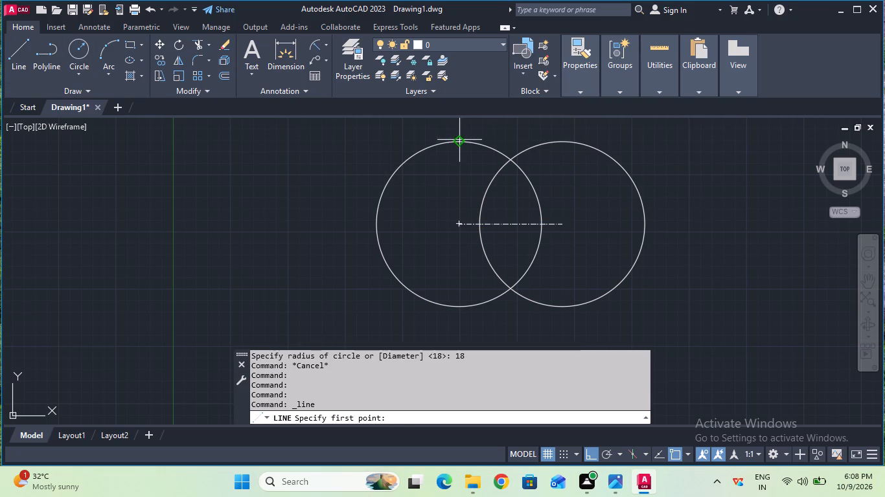
left_click(560, 146)
key("Escape")
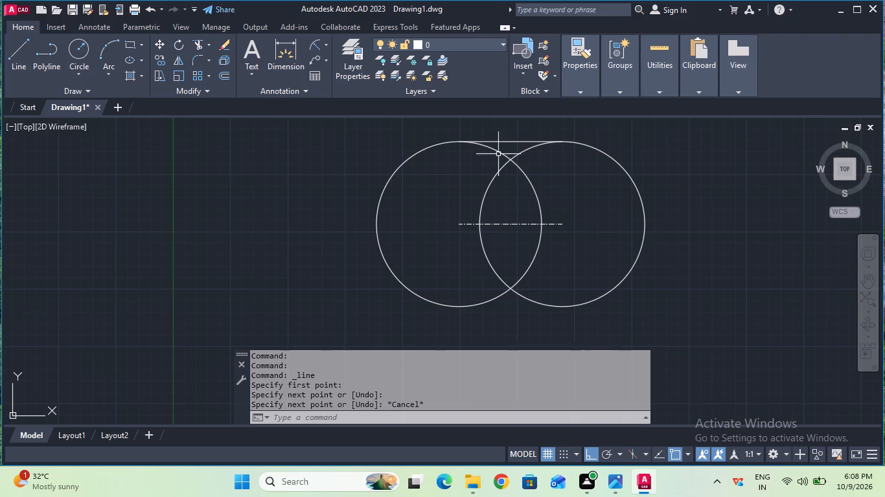
left_click(30, 66)
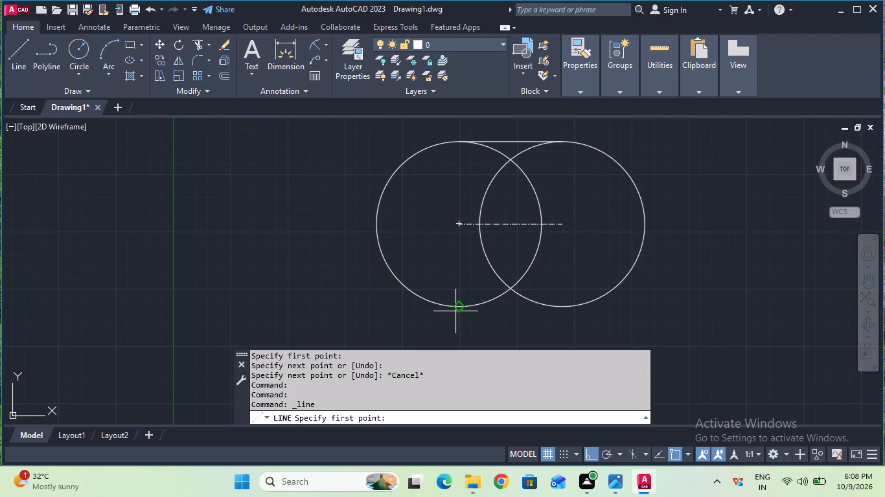
left_click(457, 306)
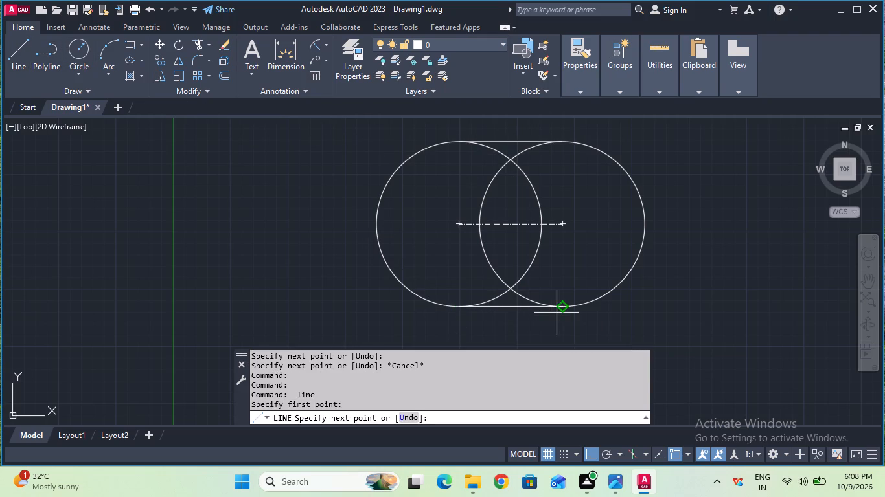
left_click(561, 309)
key("Escape")
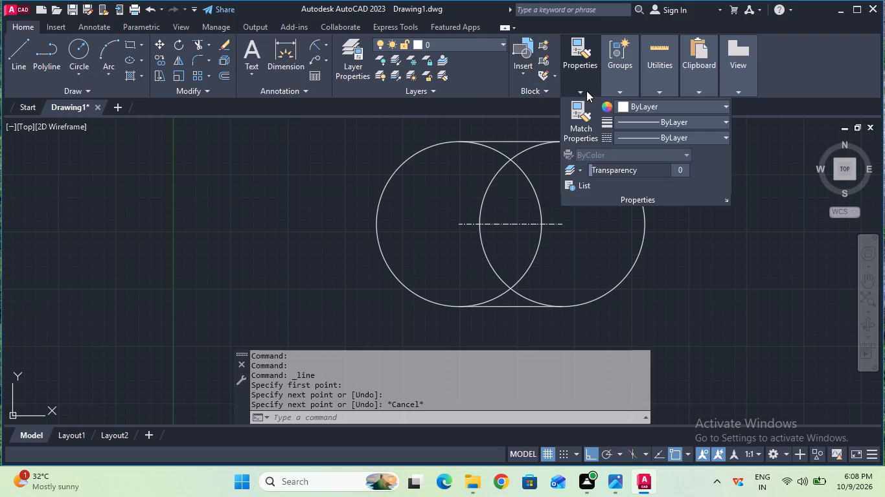
Set the current linetype to CENTER and draw a 13 mm radius circle centred on each endpoint of the horizontal centre line.
left_click(634, 138)
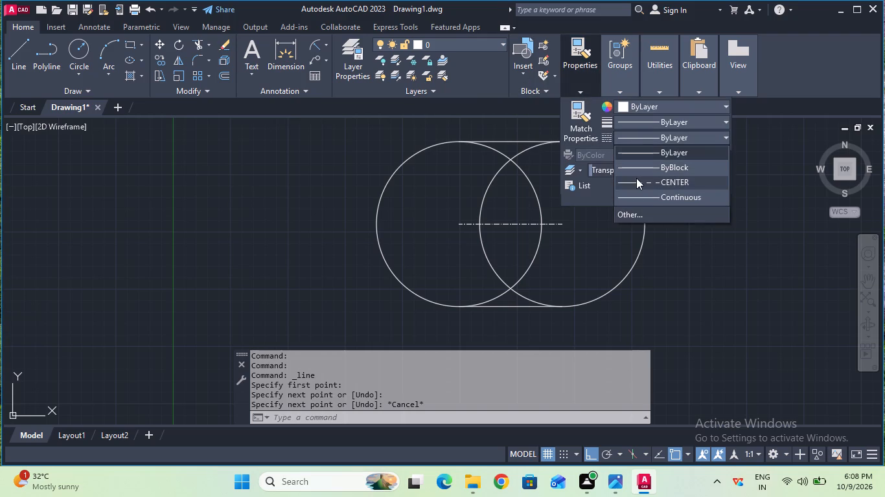
left_click(636, 178)
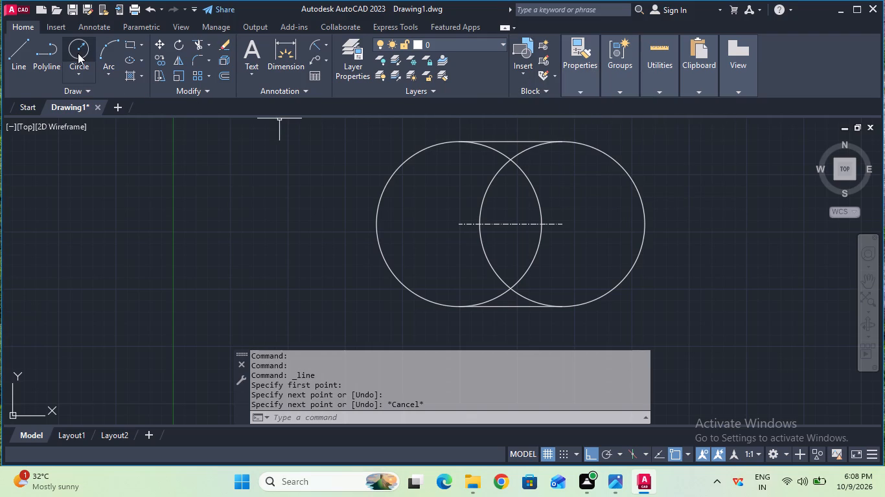
left_click(78, 53)
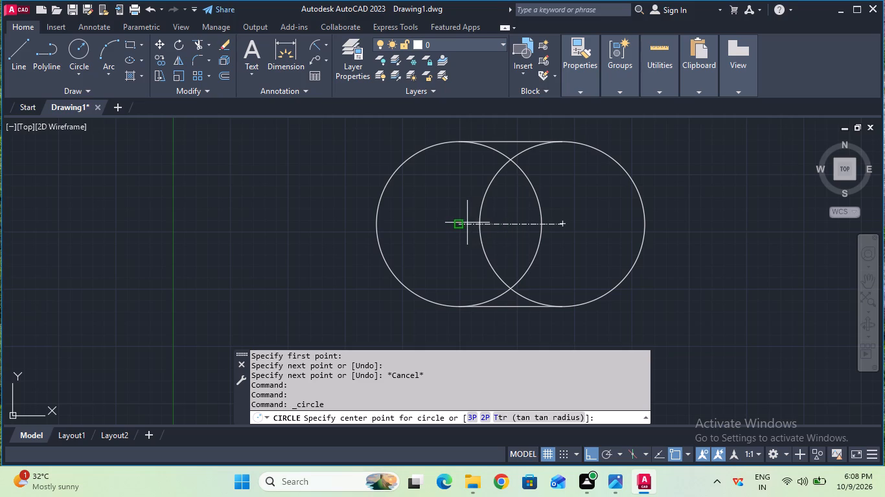
left_click(459, 226)
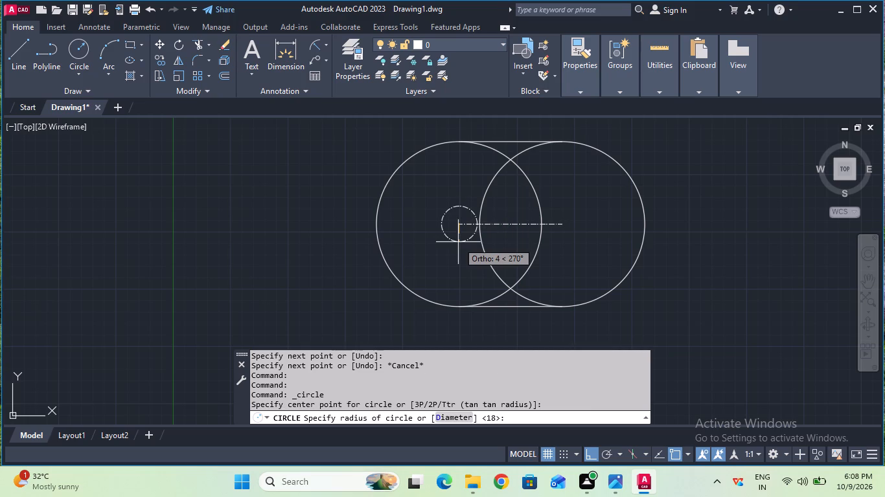
type("13")
key("Return")
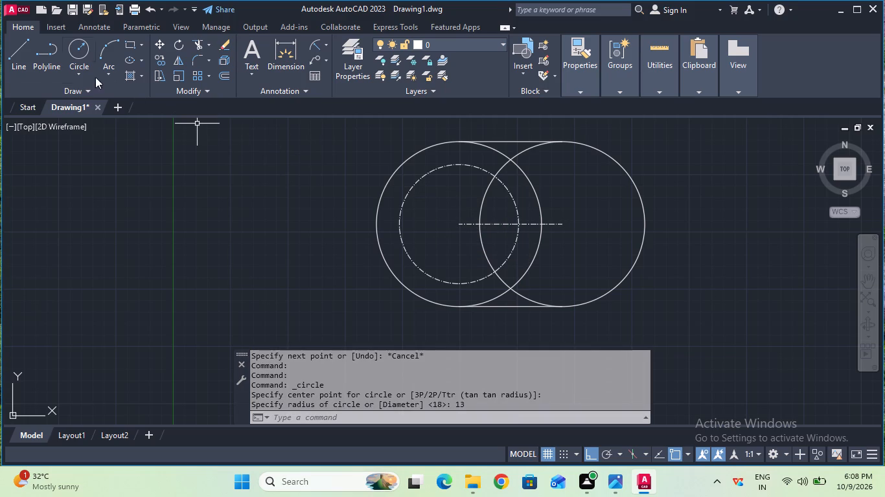
left_click(83, 60)
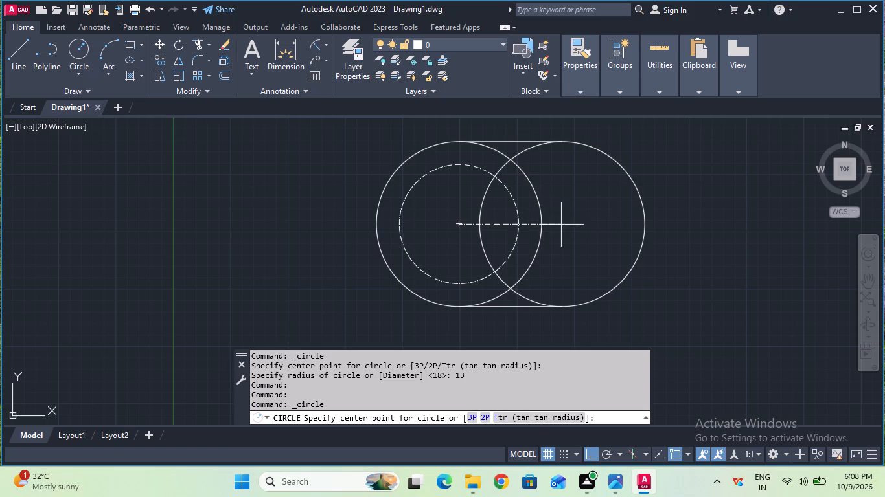
left_click(561, 225)
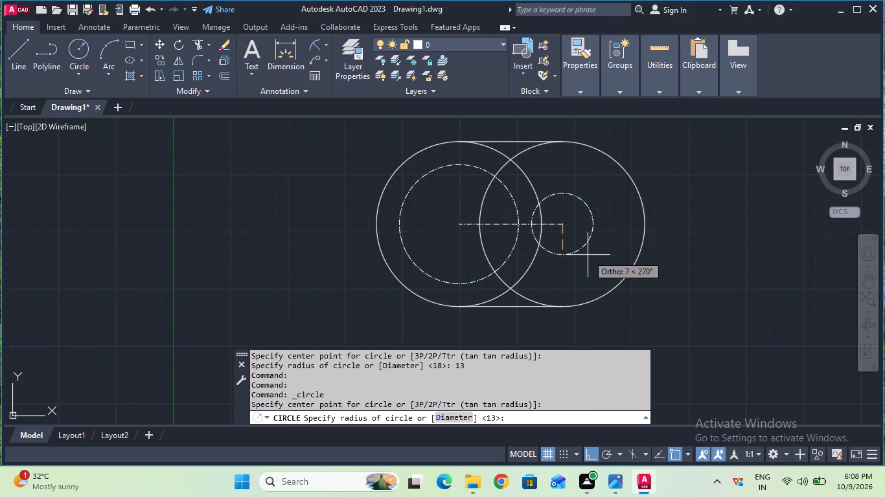
type("13")
key("Return")
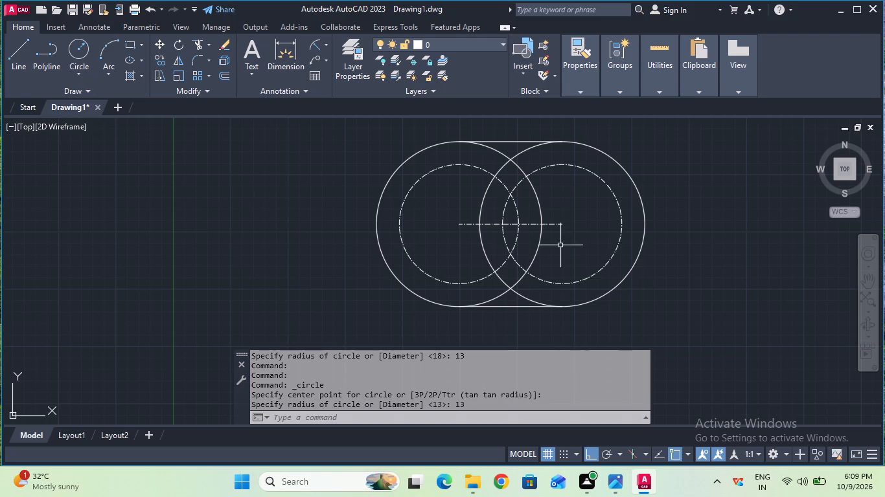
Change the linetype of the horizontal line between the two circle centres to ByLayer.
left_click(532, 223)
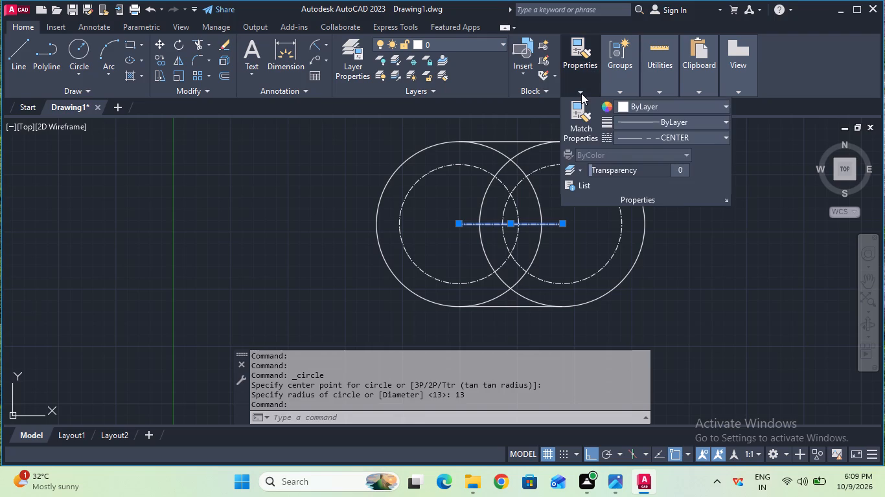
left_click(632, 135)
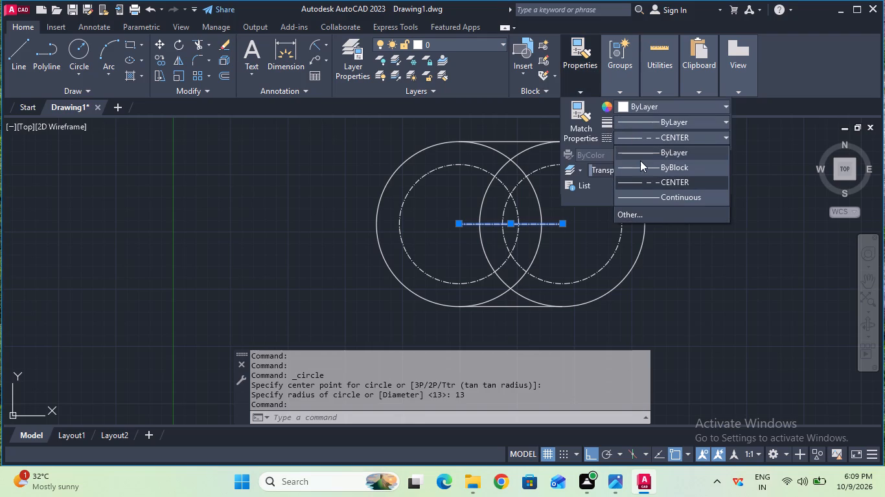
left_click(645, 157)
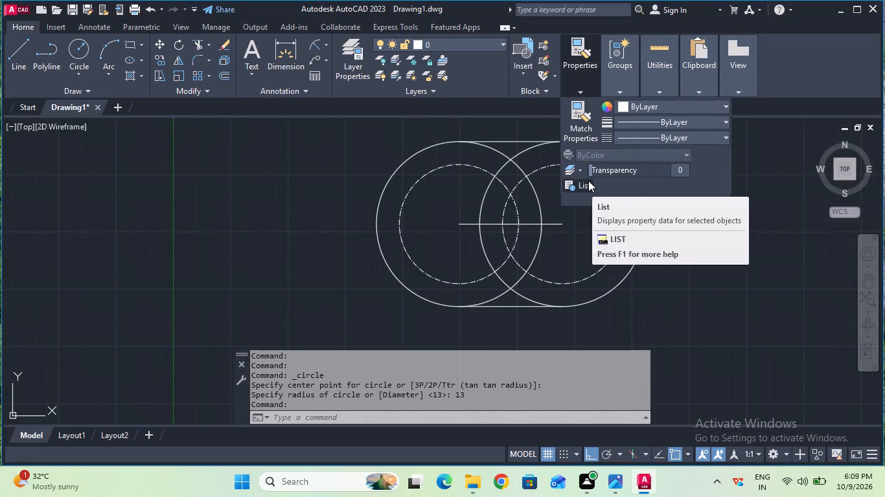
key("Escape")
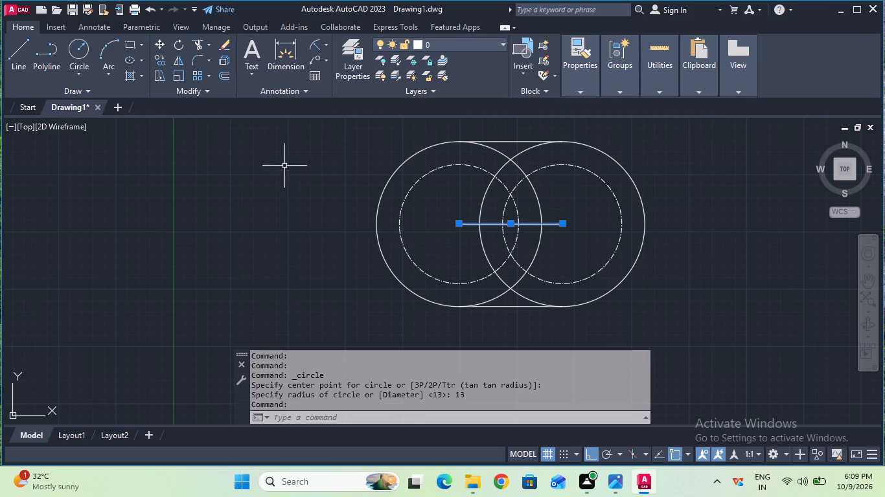
left_click(84, 58)
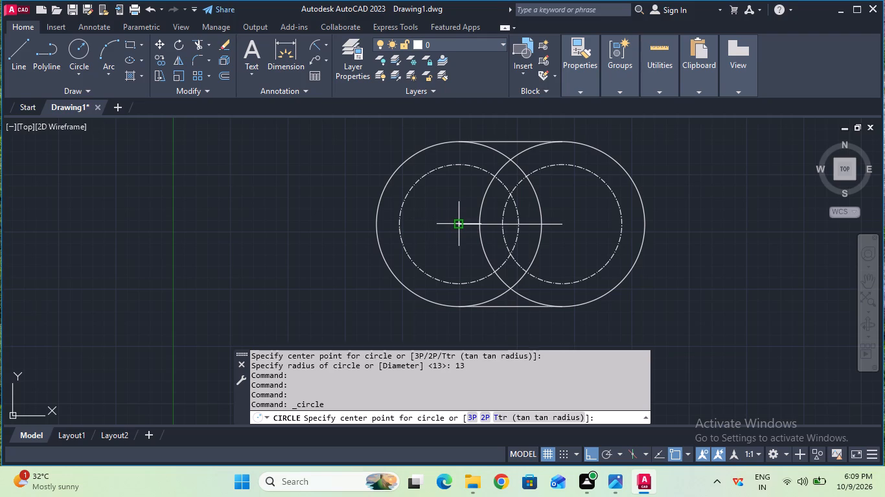
key("Escape")
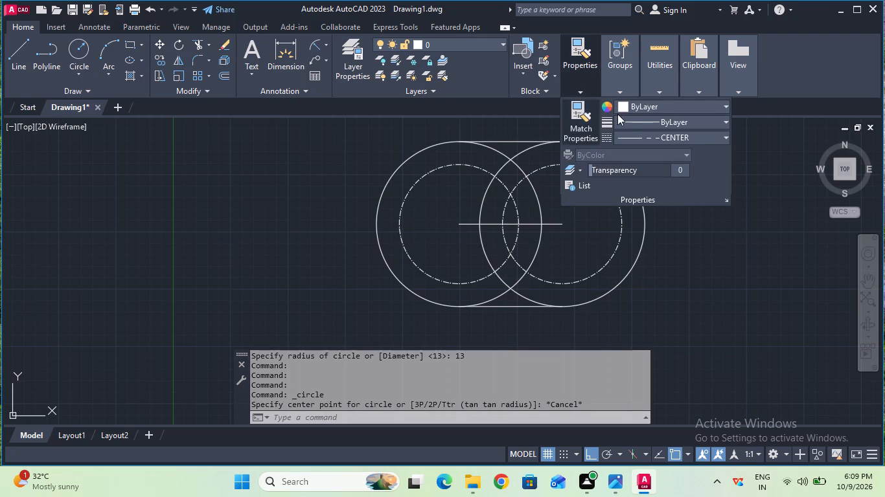
Draw vertical CENTER-linetype lines from the left circle's centre to the top and bottom quadrants of its 18 mm radius circle.
left_click(26, 47)
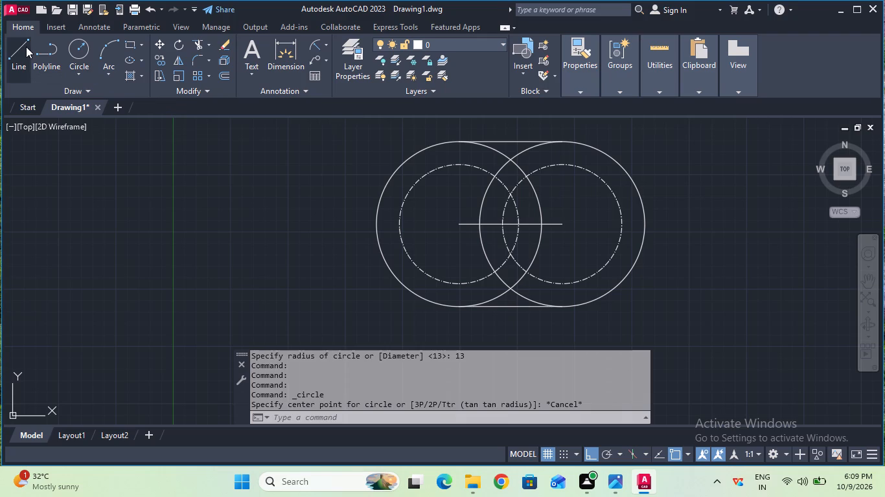
left_click(461, 223)
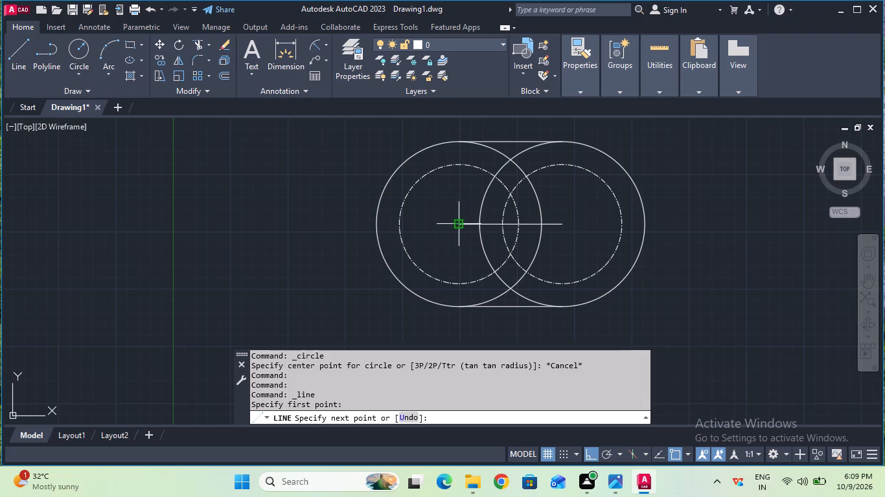
left_click(459, 144)
key("Escape")
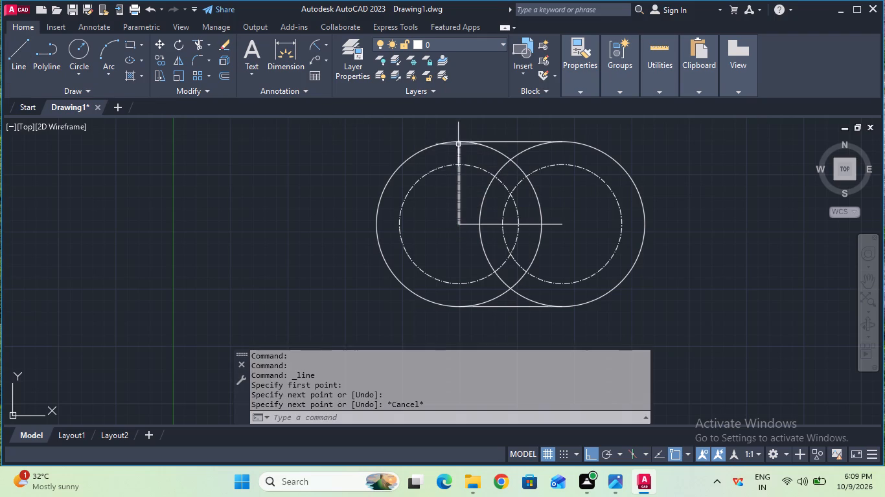
left_click(28, 70)
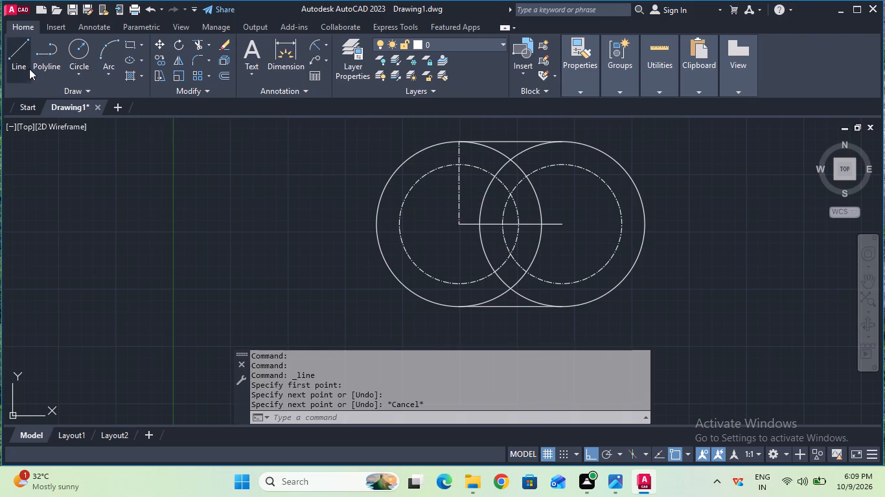
left_click(455, 226)
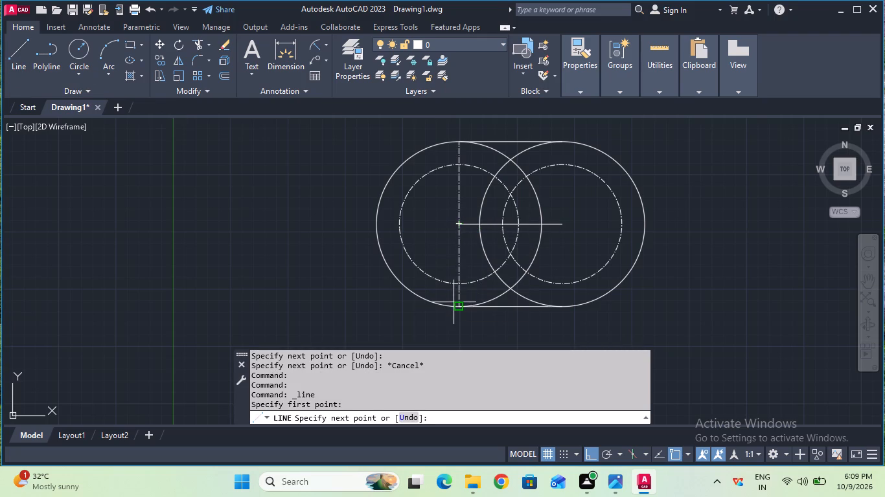
left_click(454, 302)
key("Escape")
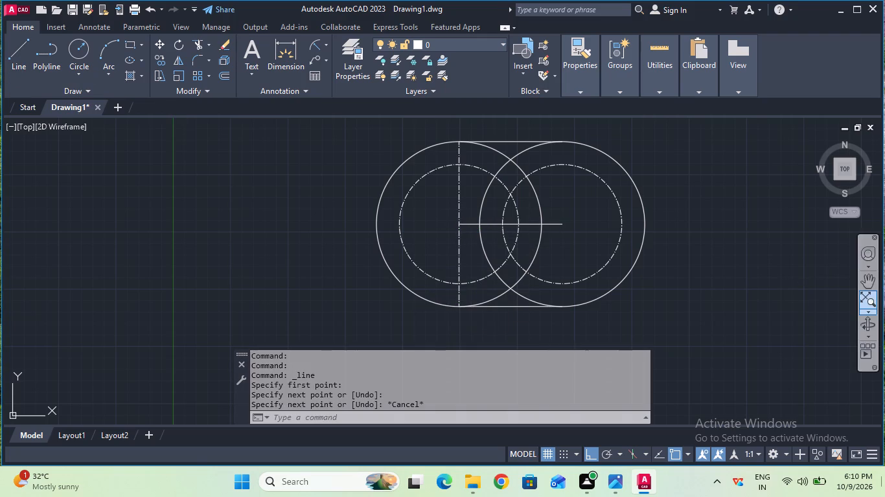
Draw vertical CENTER-linetype lines from the right circle's centre to the top and bottom quadrants of its 18 mm radius circle.
left_click(12, 43)
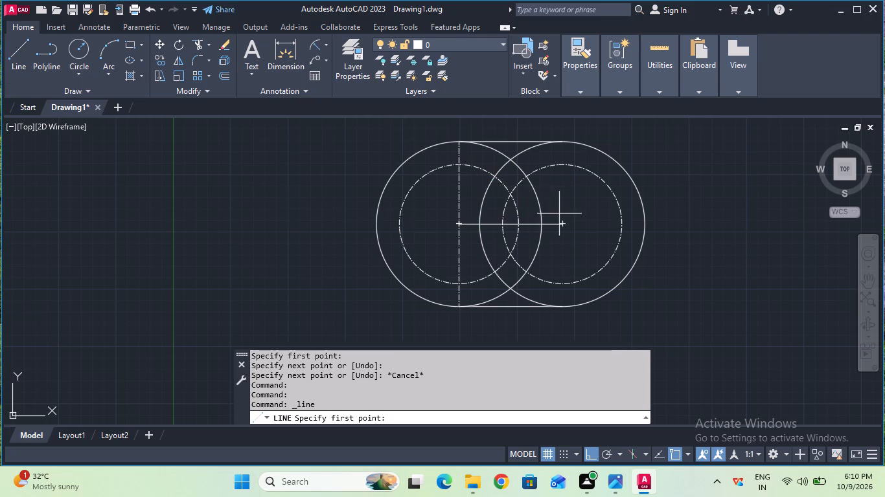
left_click(560, 220)
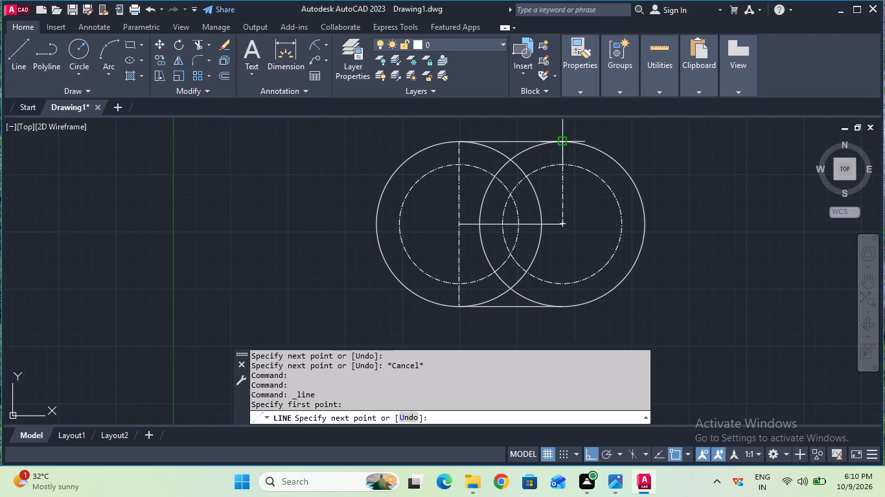
left_click(558, 142)
key("Escape")
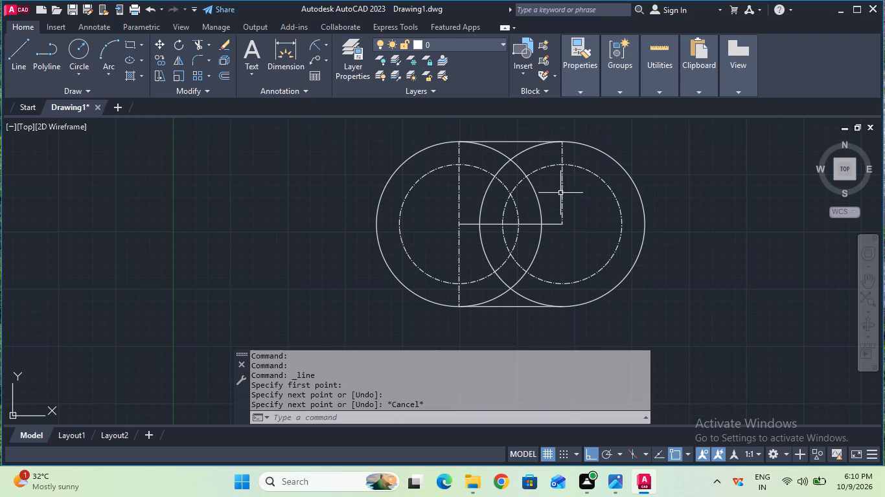
left_click(15, 39)
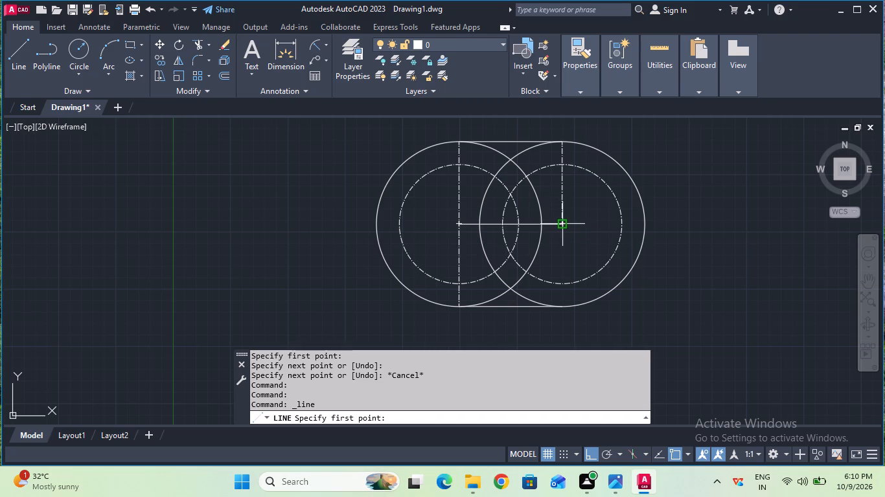
left_click(564, 220)
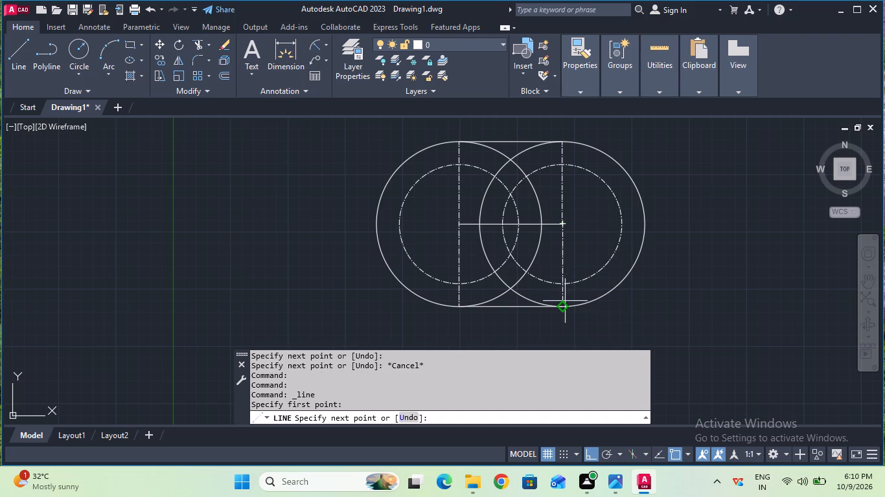
left_click(564, 307)
key("Escape")
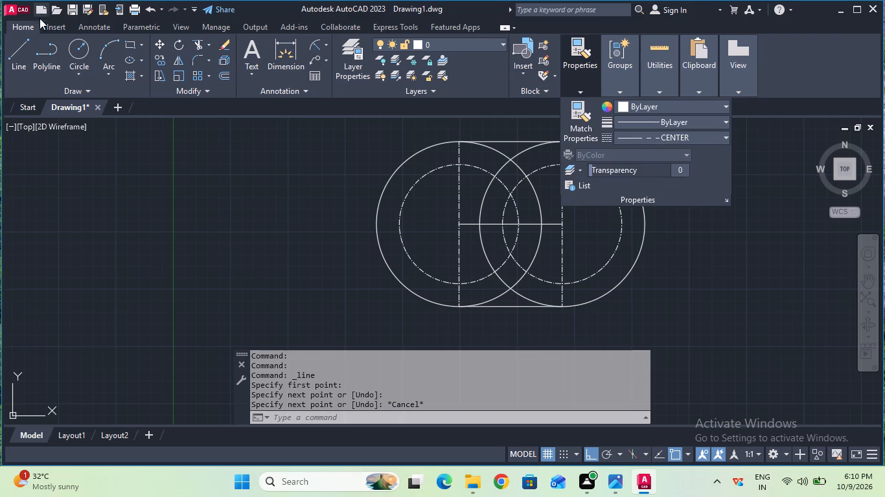
Draw two horizontal CENTER-linetype lines joining the top quadrants and the bottom quadrants of the 13 mm radius circles.
left_click(23, 49)
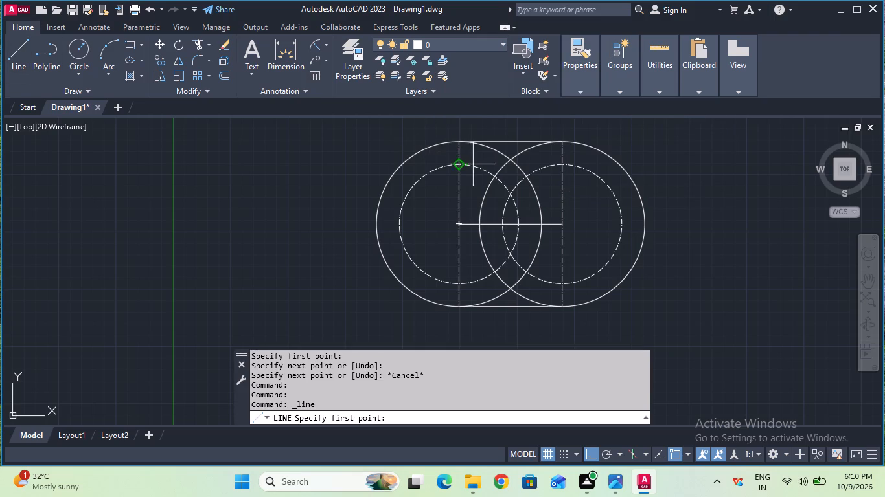
left_click(461, 165)
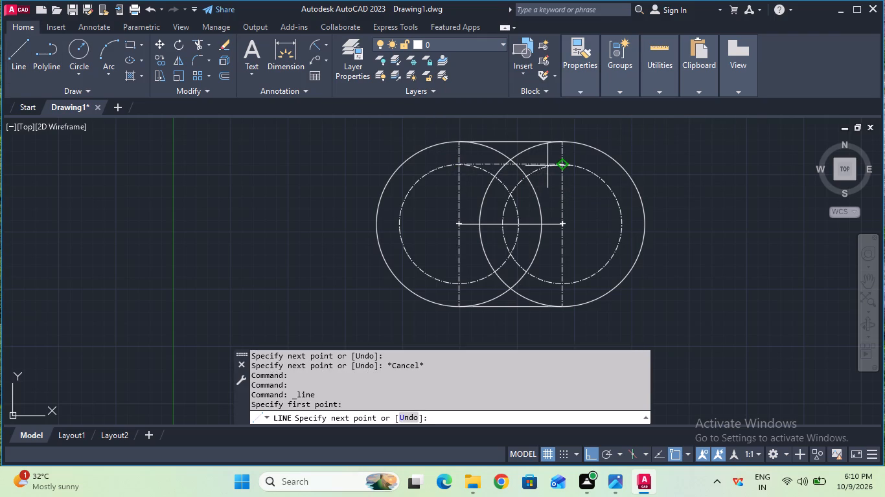
left_click(557, 166)
key("Escape")
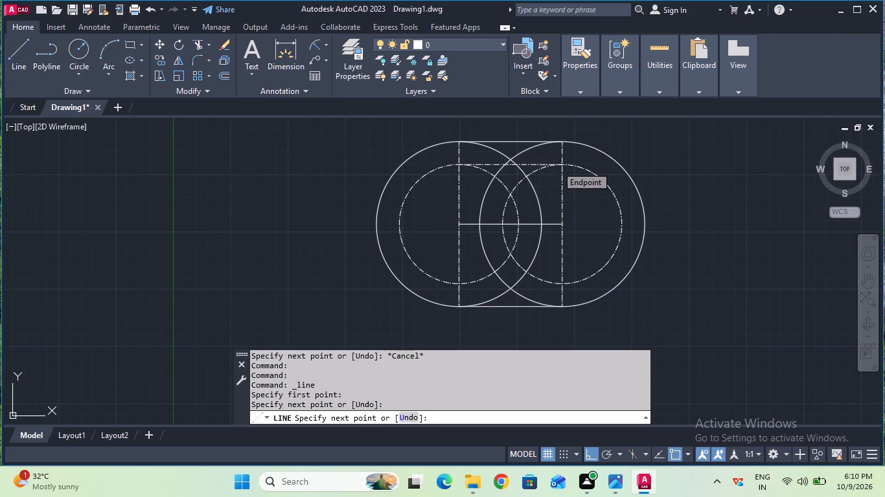
left_click(8, 54)
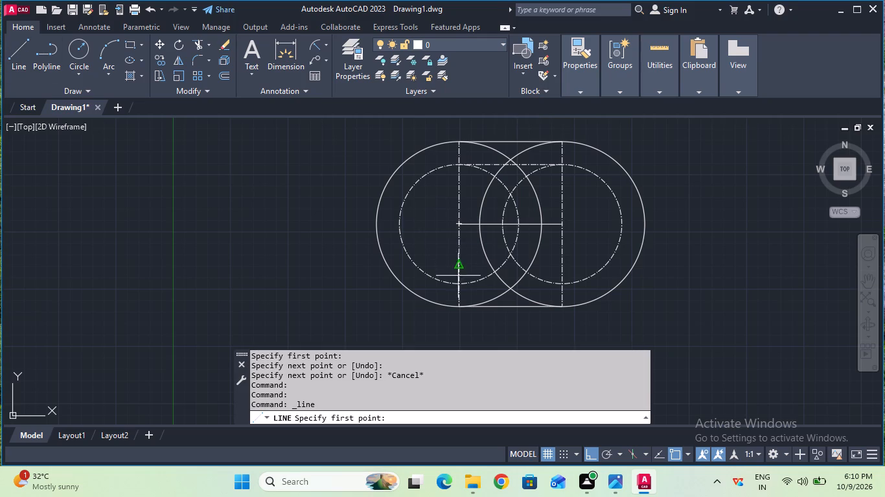
left_click(458, 287)
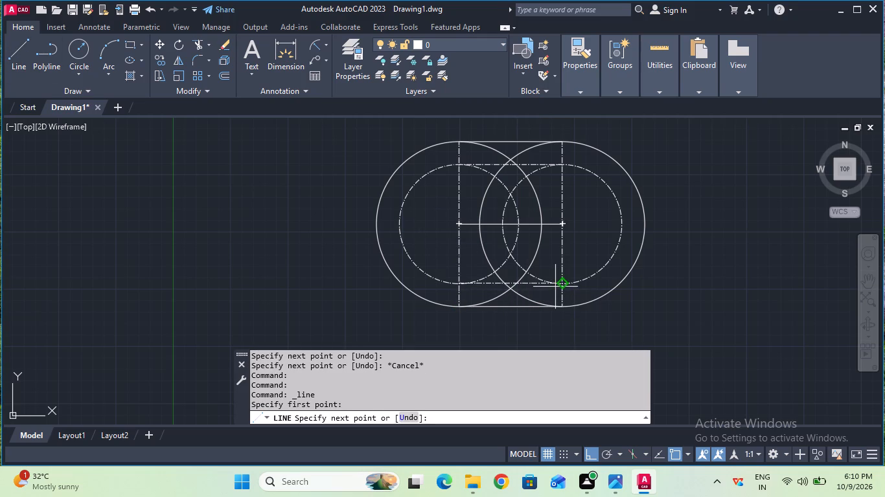
left_click(557, 286)
key("Escape")
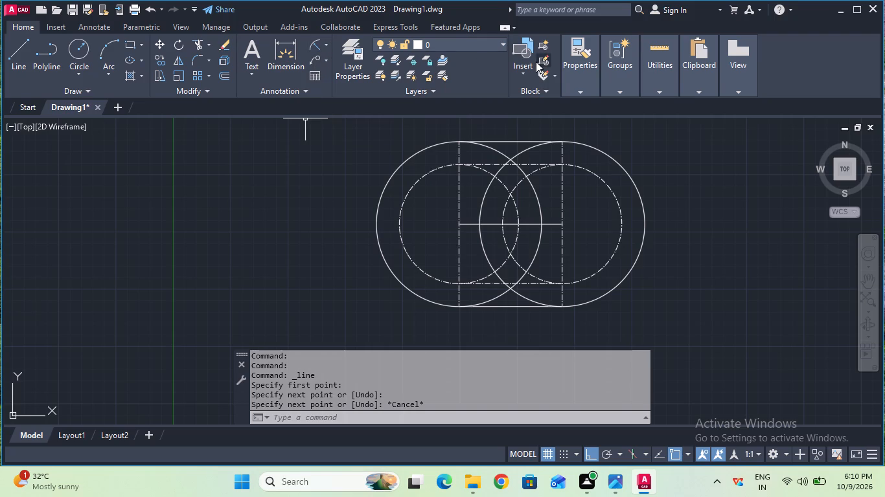
Extend the horizontal centre line at both ends to the outer sides of the 13 mm radius circles.
left_click(213, 43)
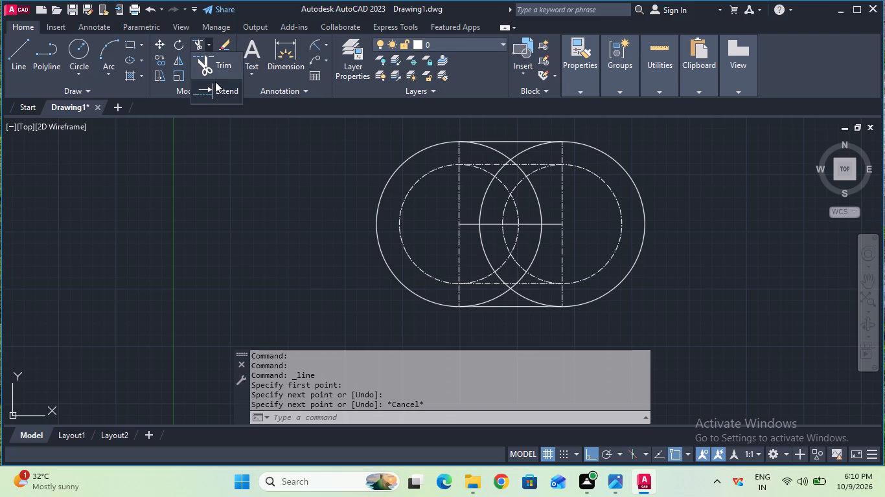
left_click(215, 82)
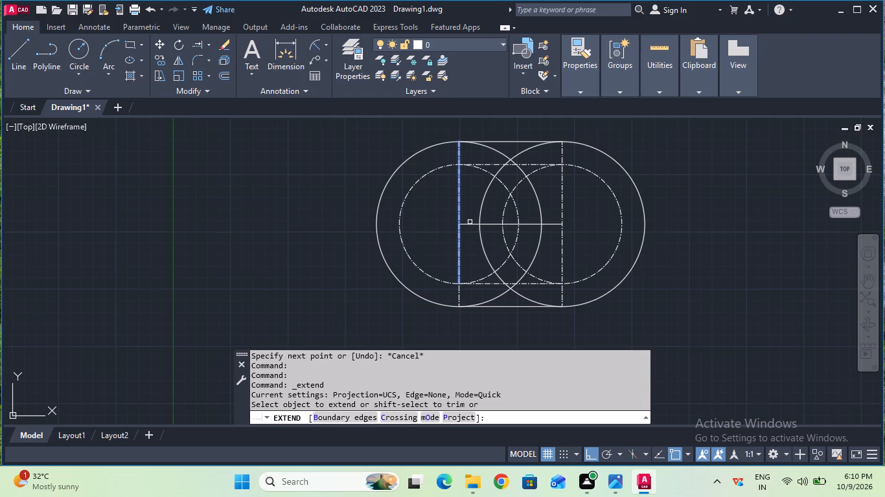
left_click(470, 225)
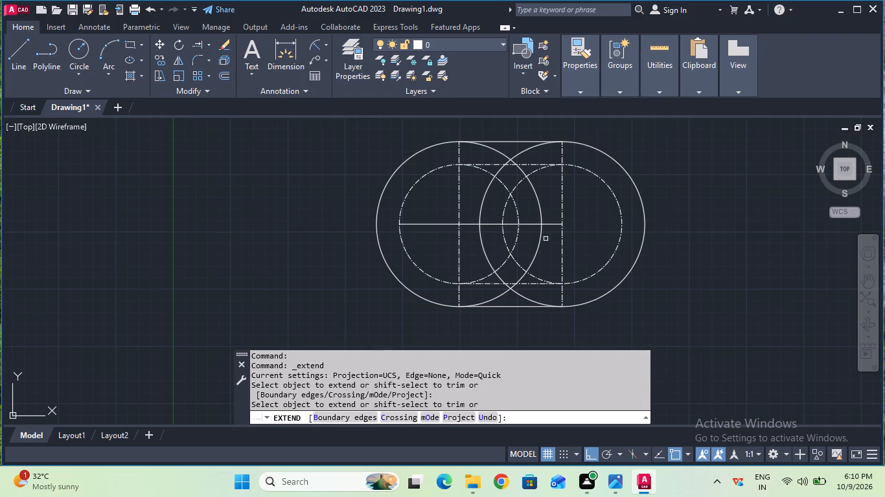
left_click(550, 226)
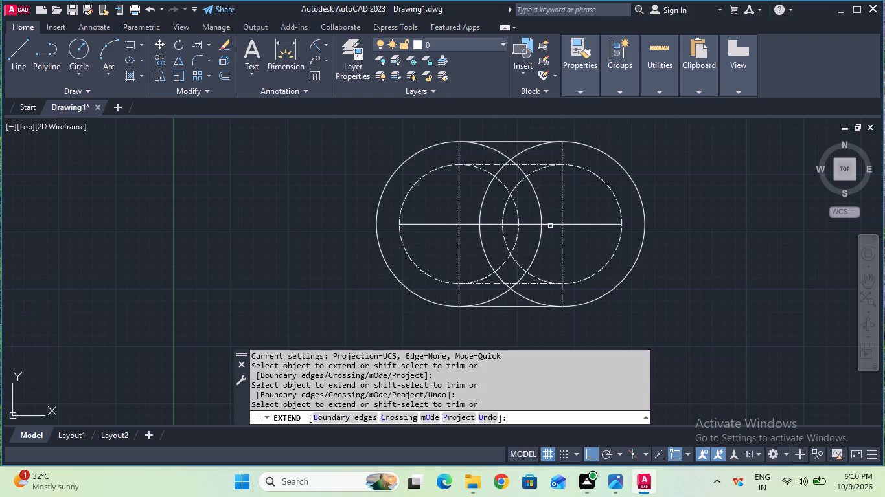
key("Escape")
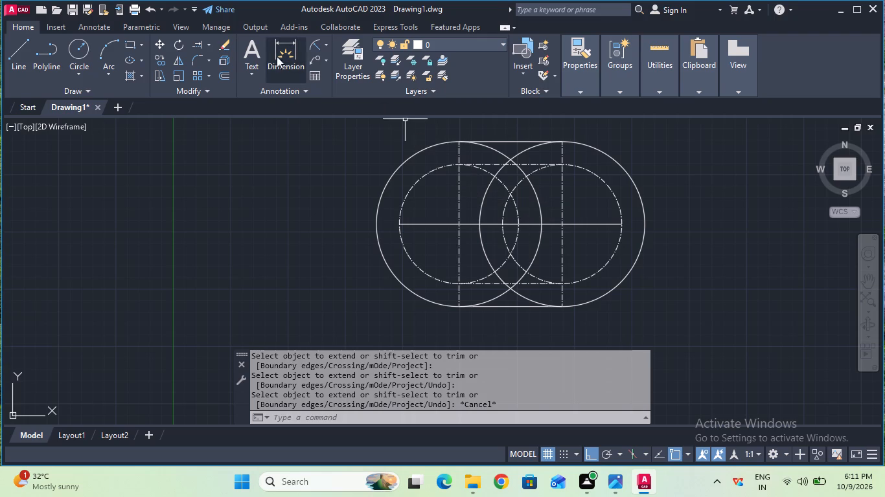
Trim the overlapping inner arcs of the 18 mm and 13 mm radius circles above the horizontal centre line.
left_click(207, 43)
left_click(211, 59)
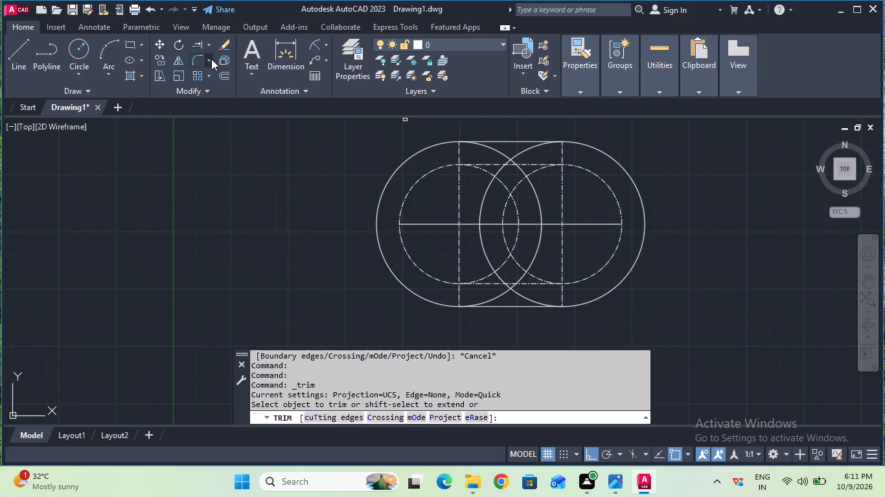
left_click(498, 151)
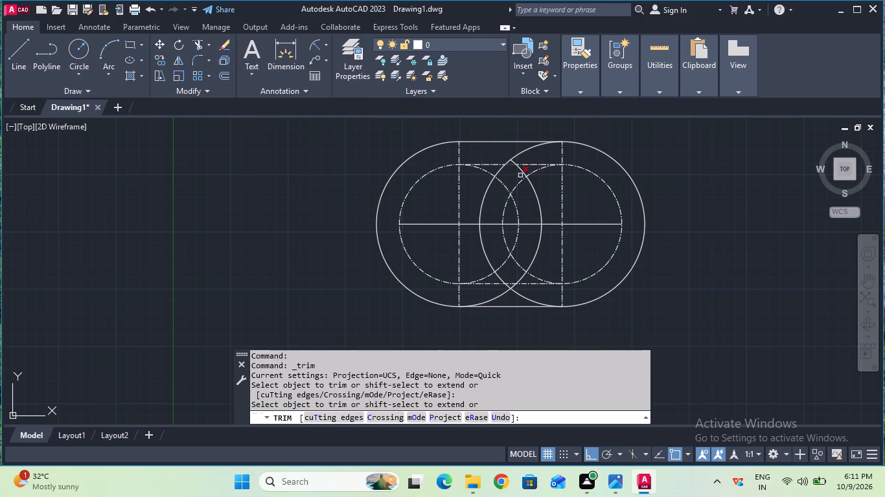
left_click(525, 175)
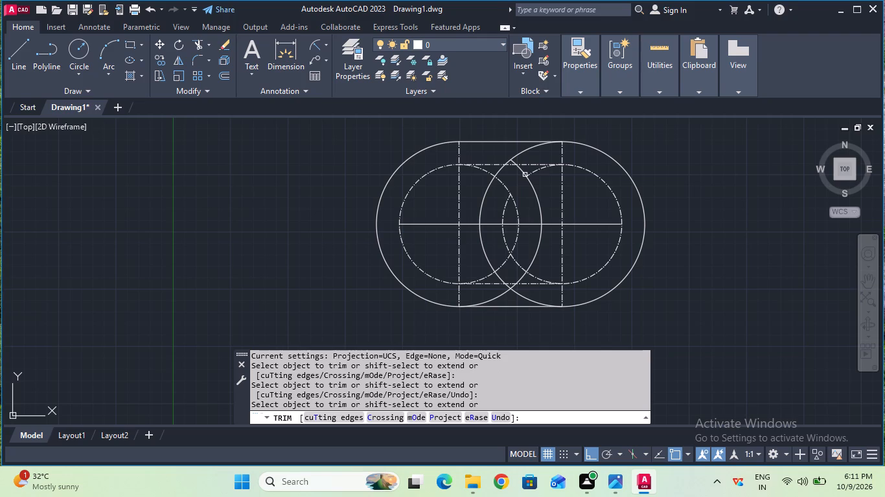
left_click(522, 171)
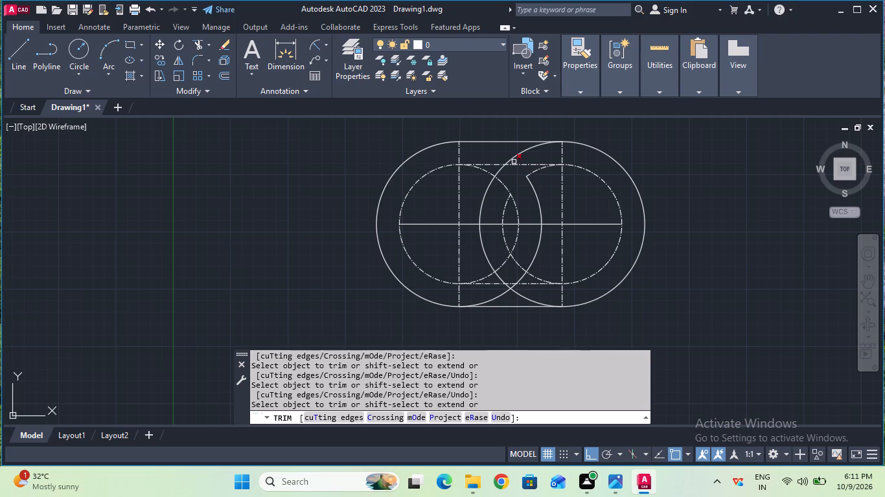
left_click(514, 162)
left_click(514, 154)
left_click(487, 173)
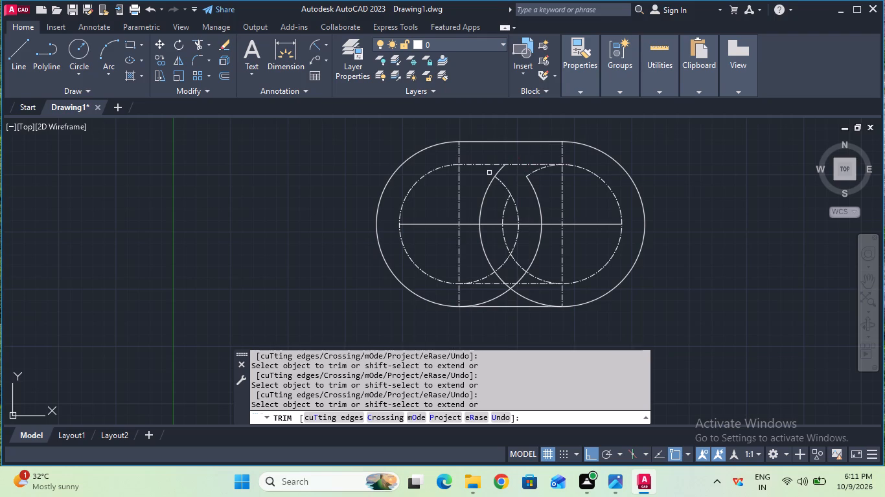
left_click(494, 174)
left_click(492, 182)
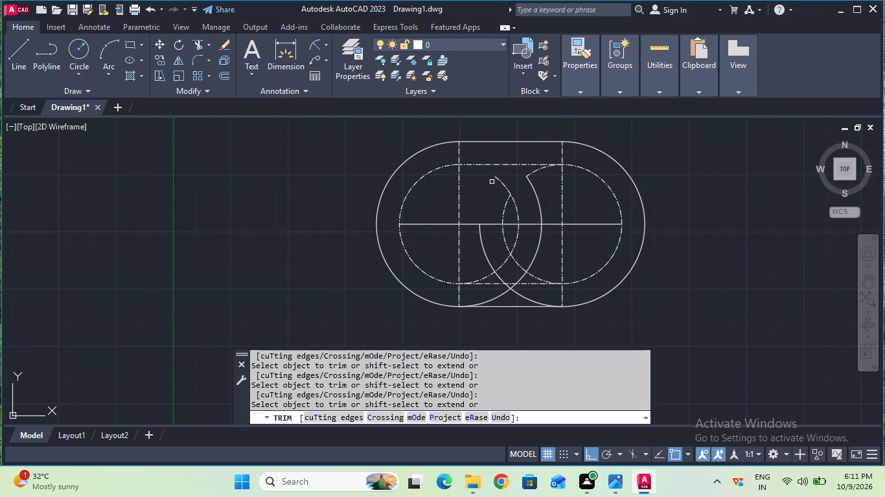
left_click(507, 184)
left_click(505, 205)
left_click(516, 213)
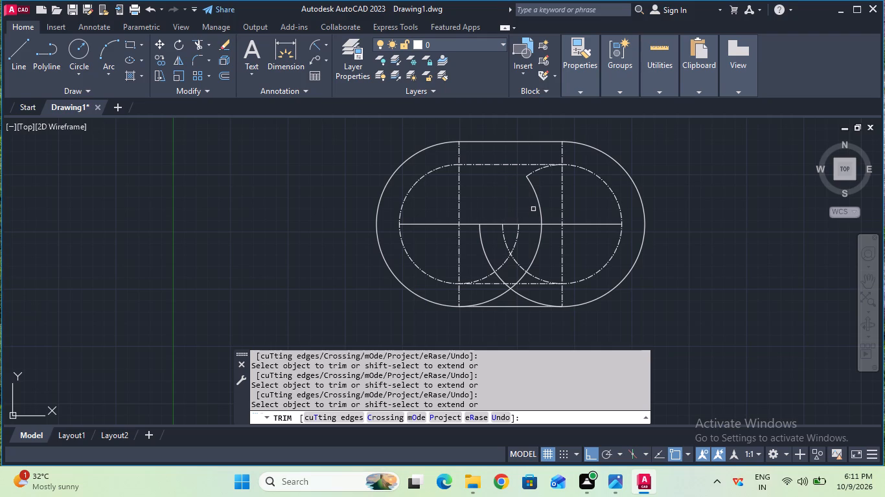
left_click(539, 206)
left_click(531, 175)
Trim the overlapping inner arcs of both circle pairs below the horizontal centre line, including the small leftovers at the lower CENTER line.
left_click(515, 245)
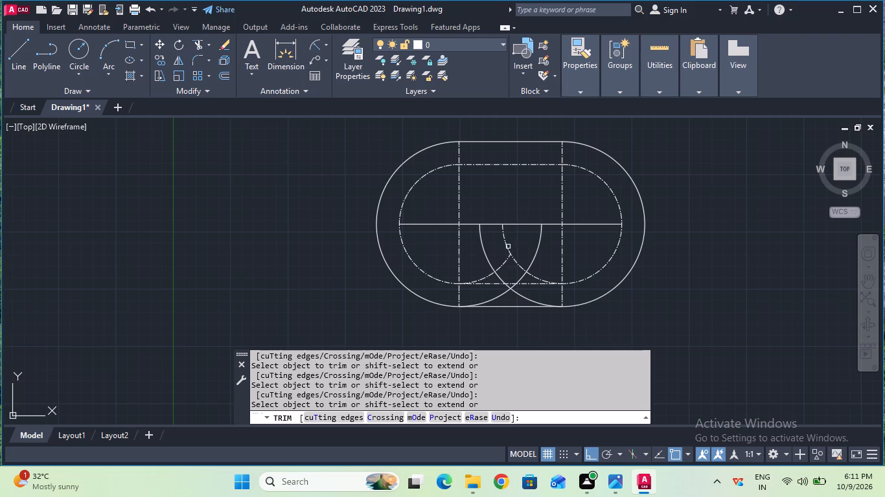
left_click(506, 247)
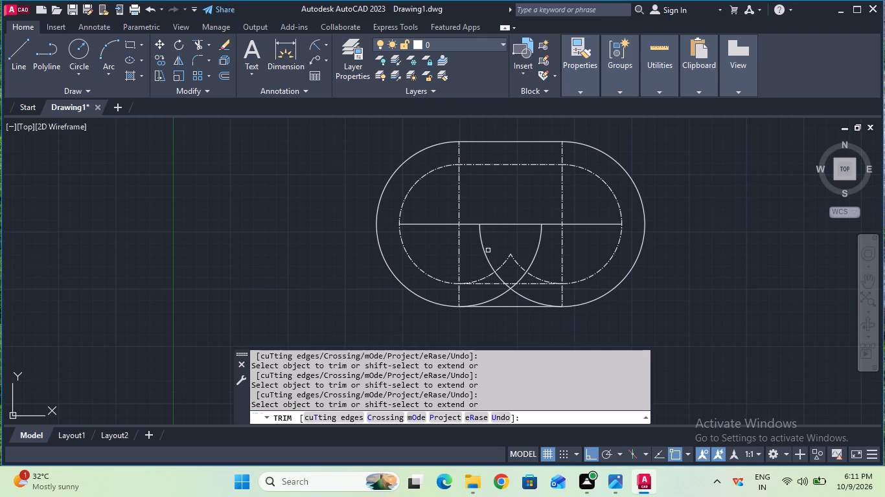
left_click(487, 250)
left_click_drag(534, 249, 540, 254)
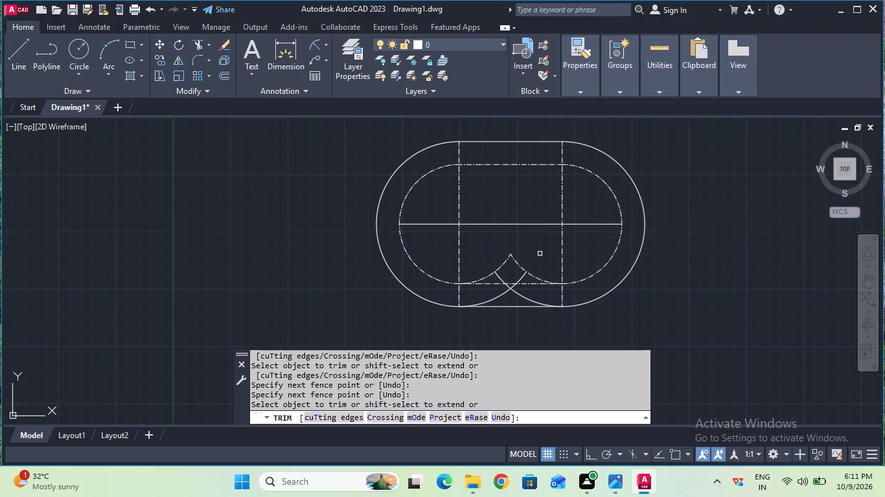
left_click_drag(506, 267, 500, 261)
left_click(500, 261)
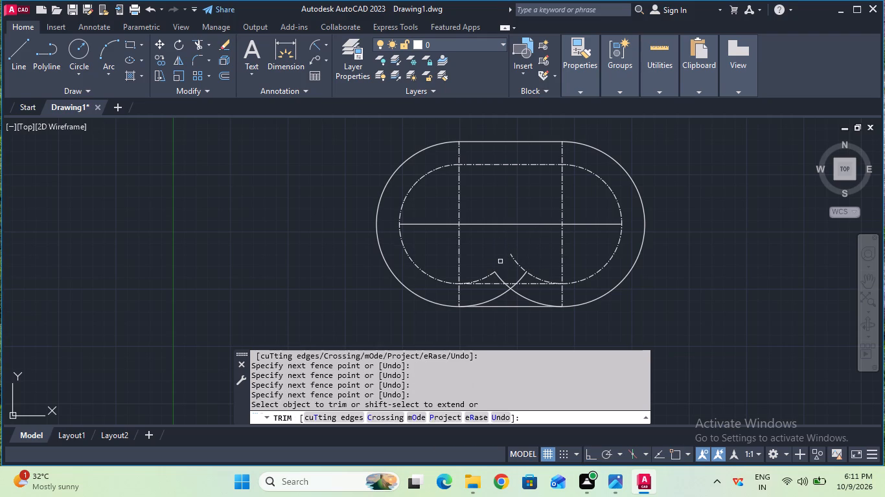
left_click_drag(500, 261, 520, 261)
left_click_drag(517, 253, 514, 263)
left_click(475, 271)
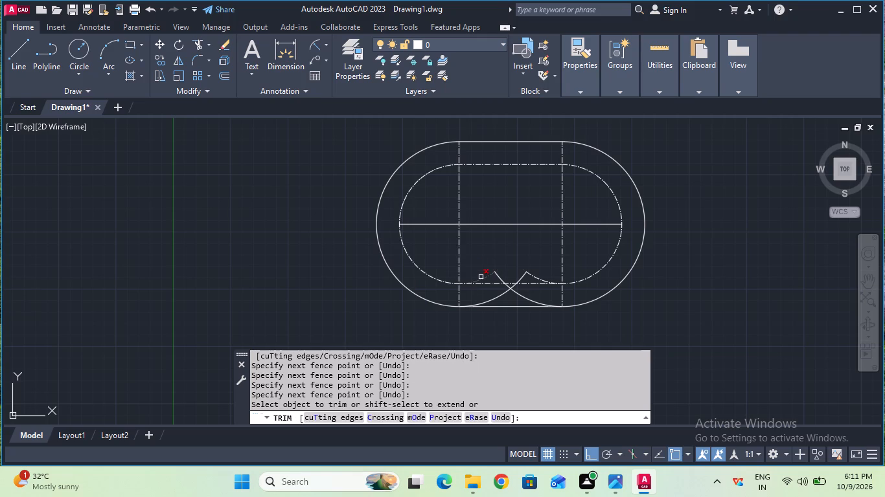
left_click(481, 277)
left_click(499, 278)
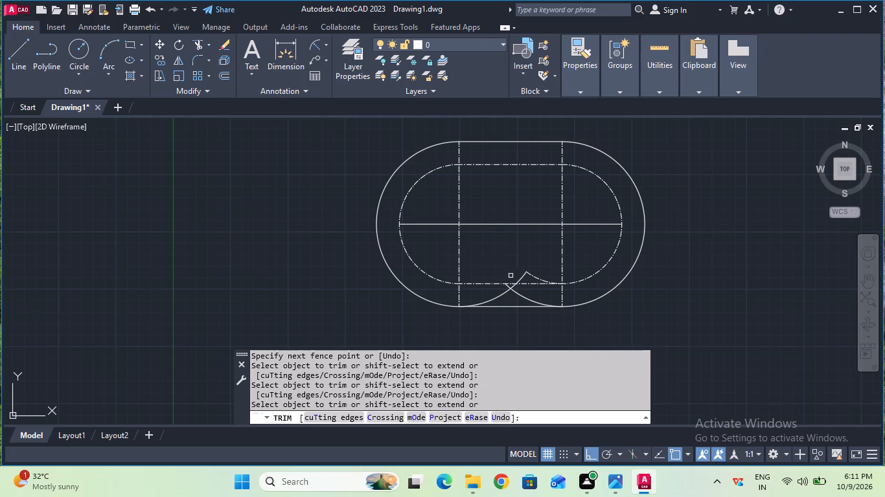
left_click_drag(517, 275, 536, 276)
left_click_drag(484, 296, 493, 296)
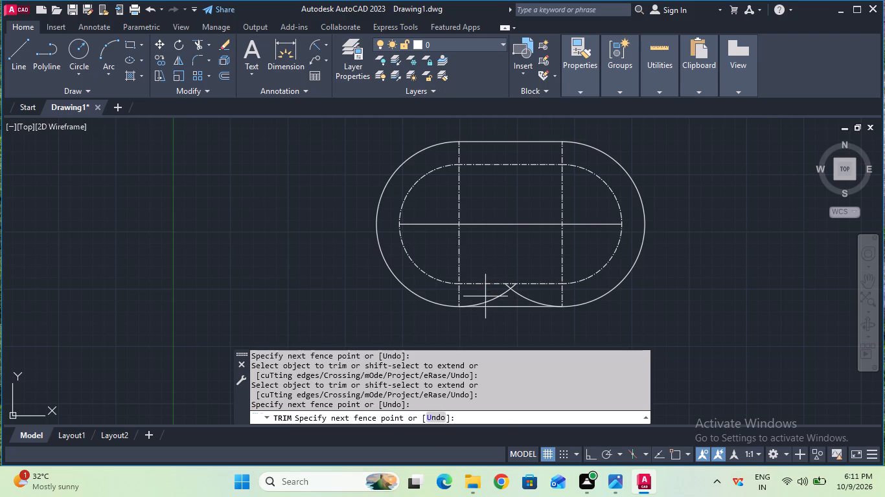
left_click_drag(493, 296, 531, 295)
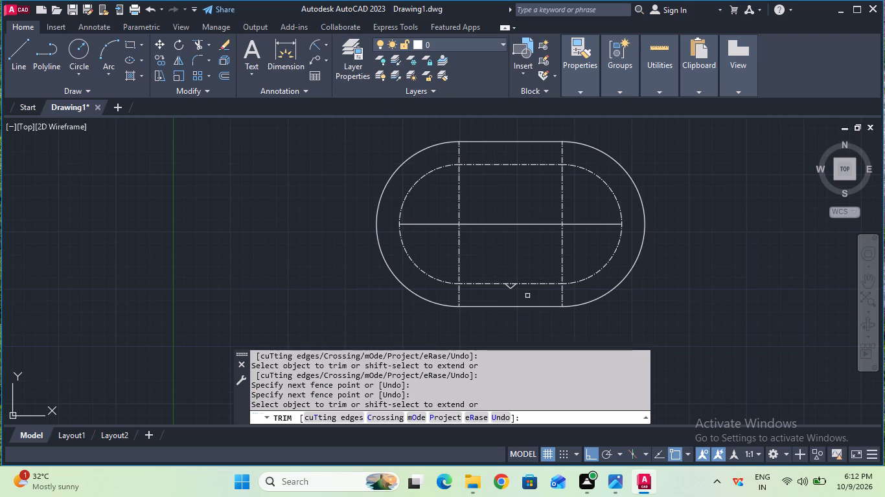
scroll(523, 267, "up", 2)
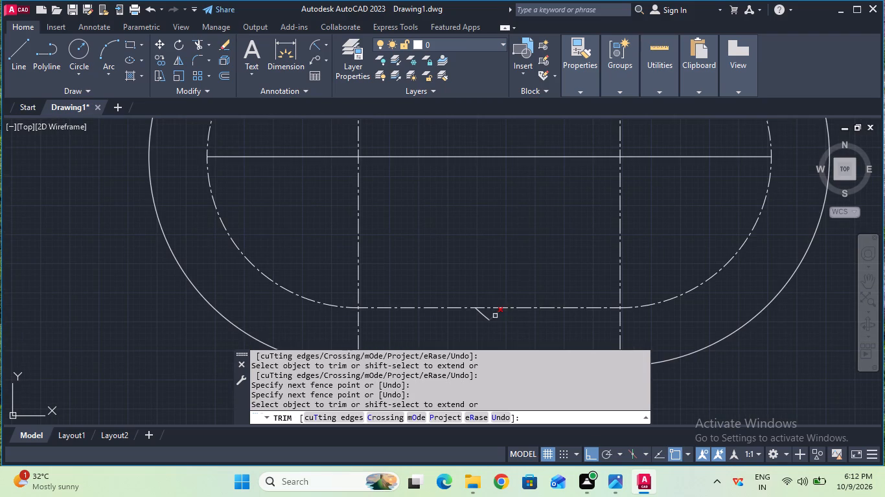
left_click(495, 316)
left_click(486, 318)
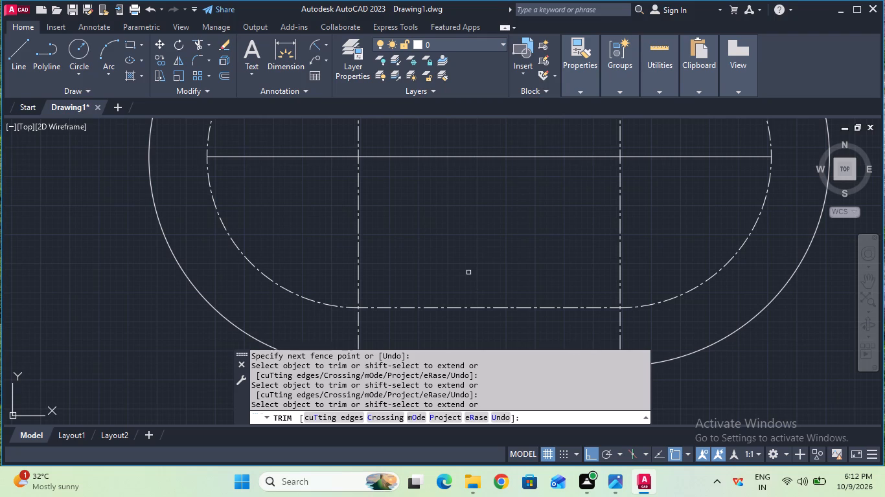
scroll(466, 246, "down", 2)
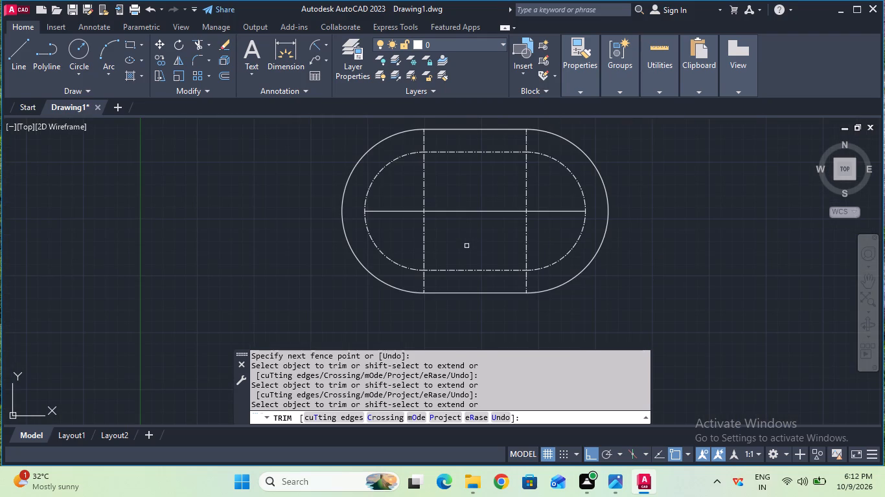
key("Escape")
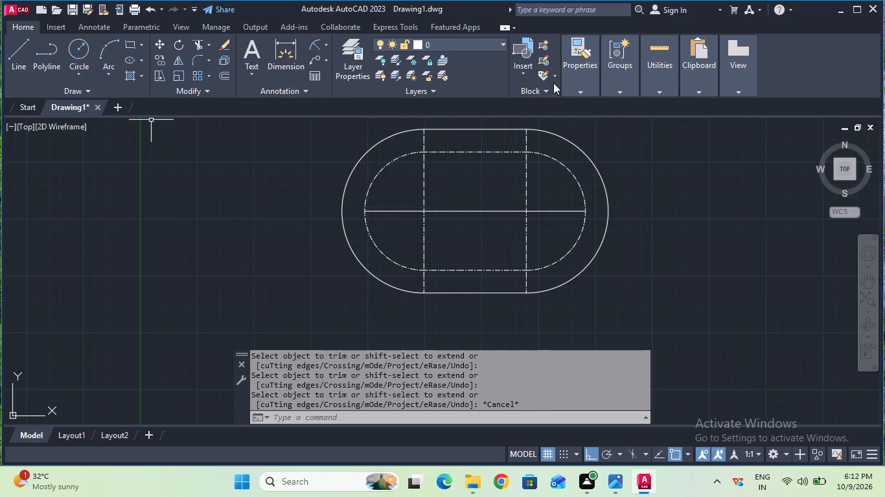
Set the current linetype back to ByLayer.
left_click(636, 135)
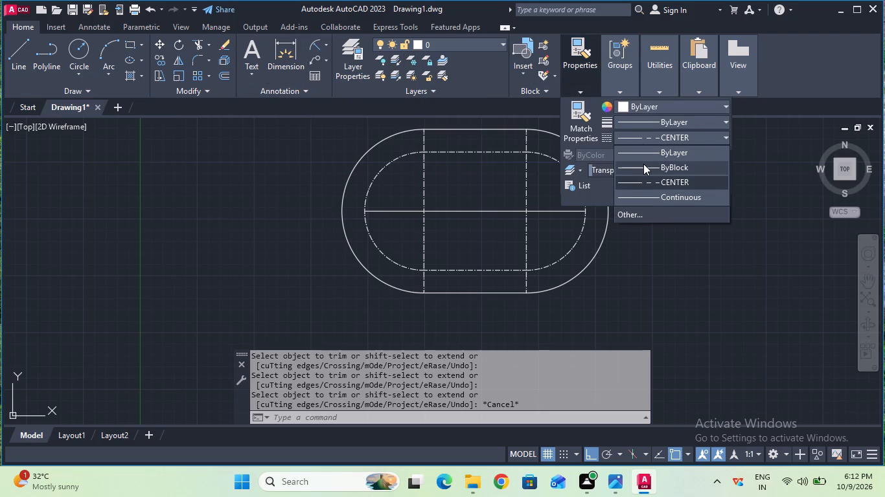
left_click(649, 153)
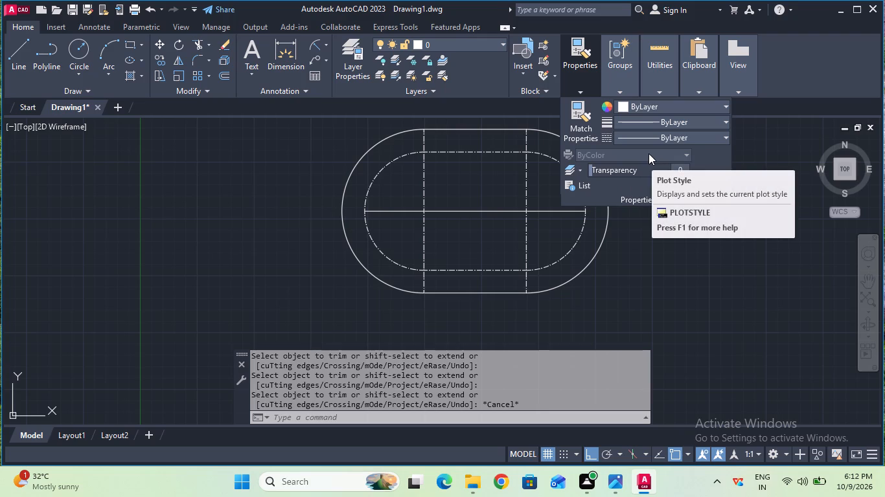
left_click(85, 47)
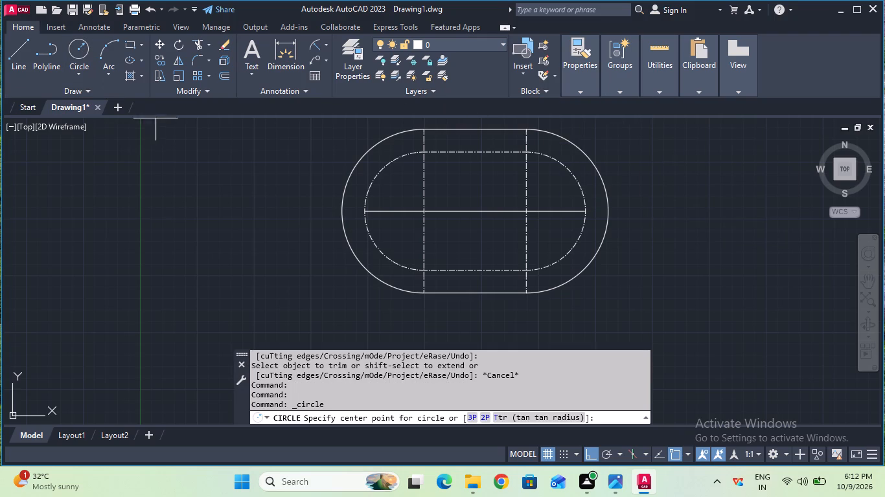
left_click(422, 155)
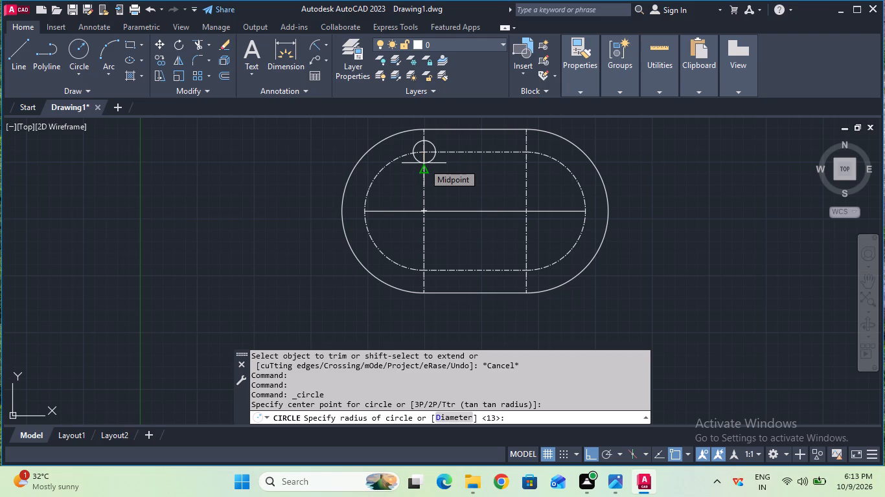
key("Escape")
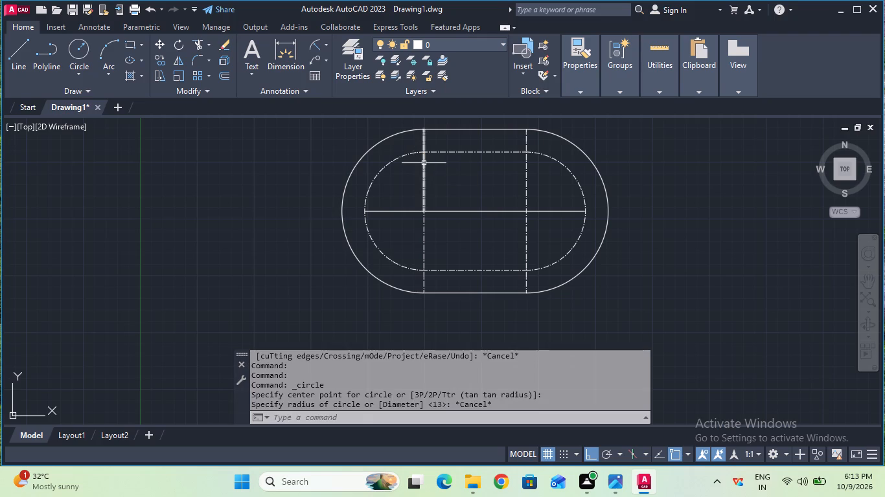
Draw concentric circles of 7 mm and 3 mm diameter where the left vertical centre line meets the upper CENTER line.
left_click(73, 70)
left_click(93, 119)
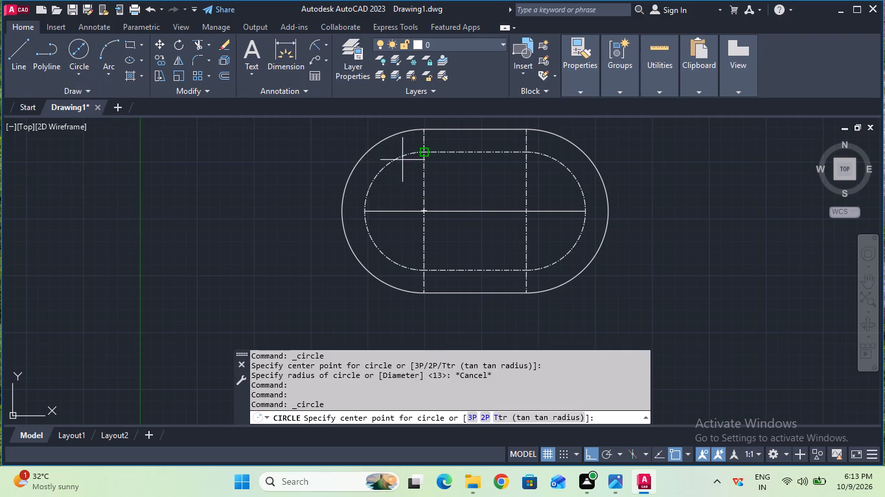
left_click(425, 153)
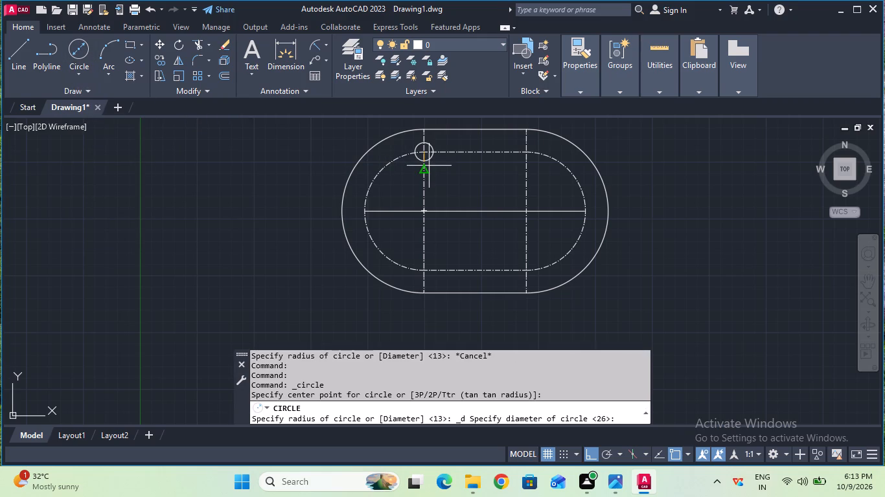
key("7")
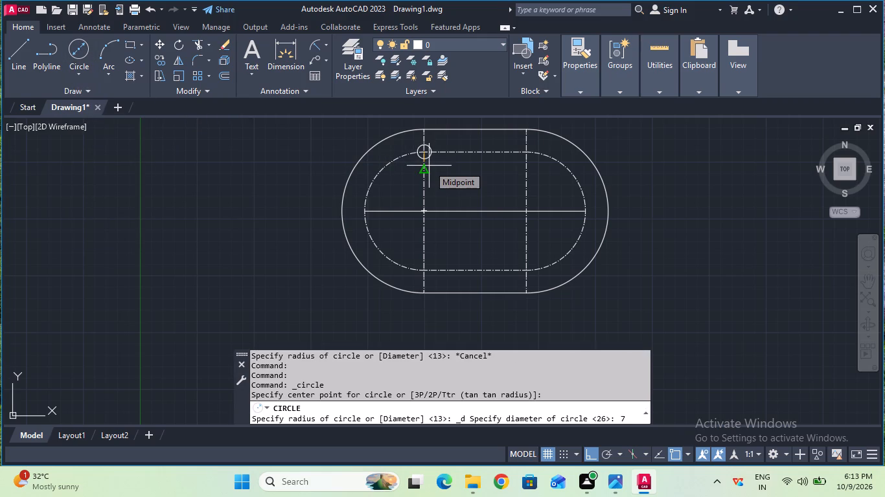
key("Return")
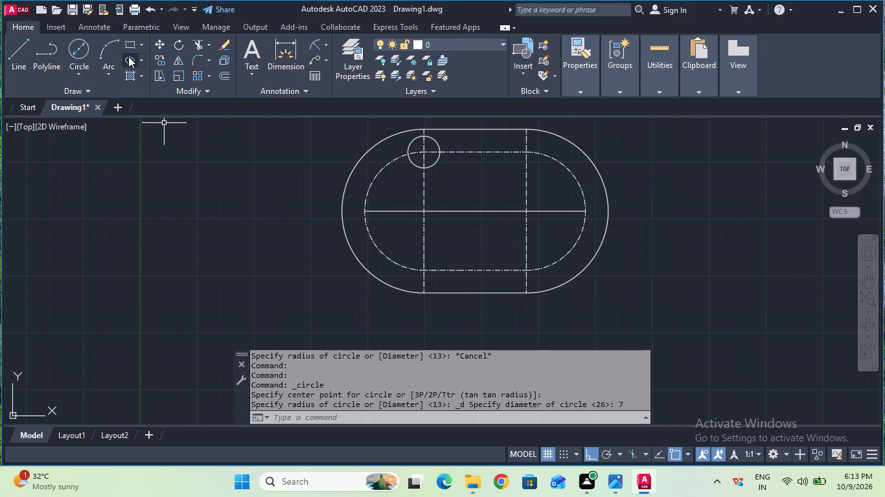
left_click(85, 59)
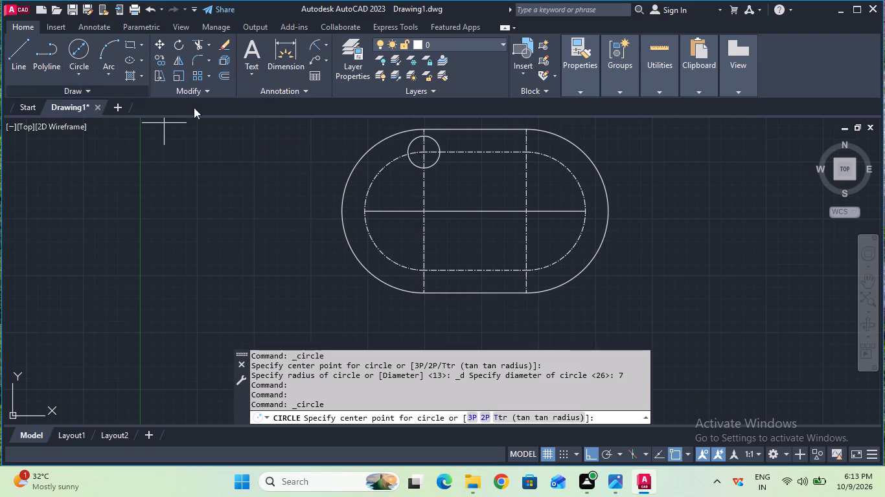
left_click(422, 149)
key("3")
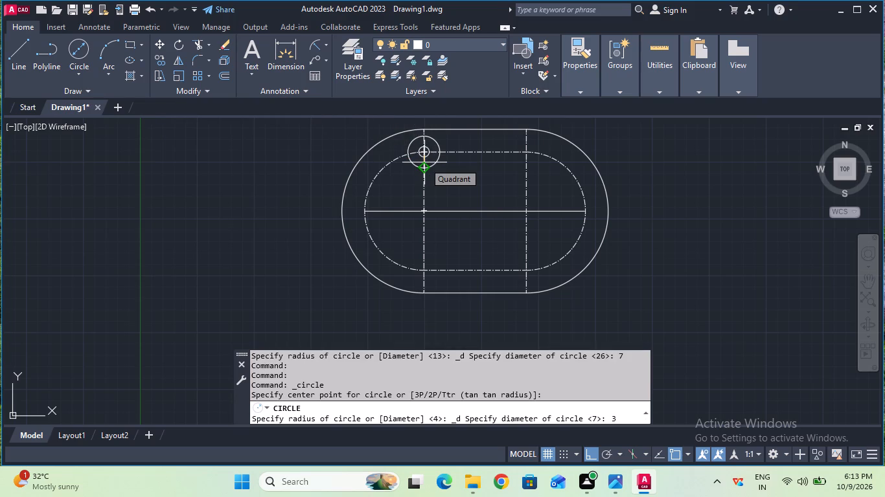
key("Return")
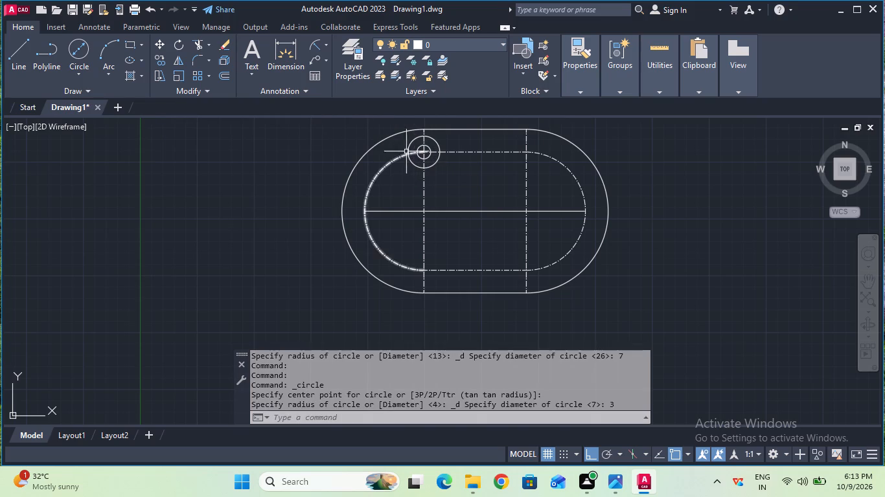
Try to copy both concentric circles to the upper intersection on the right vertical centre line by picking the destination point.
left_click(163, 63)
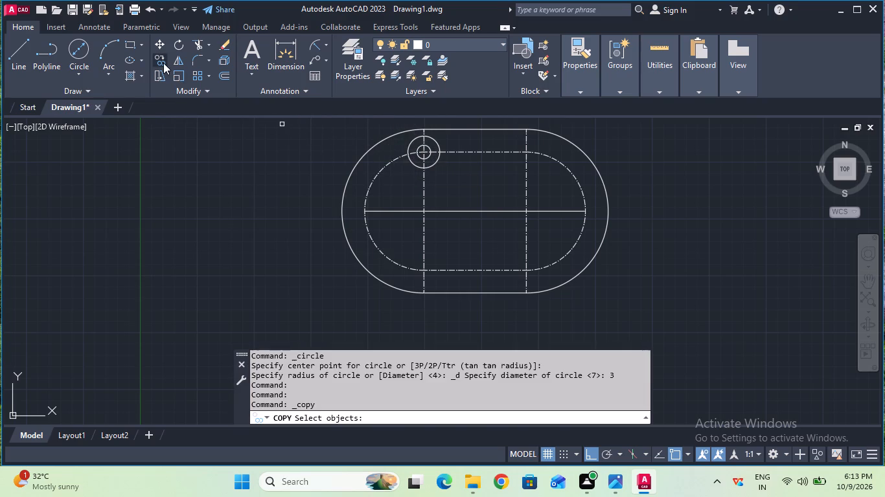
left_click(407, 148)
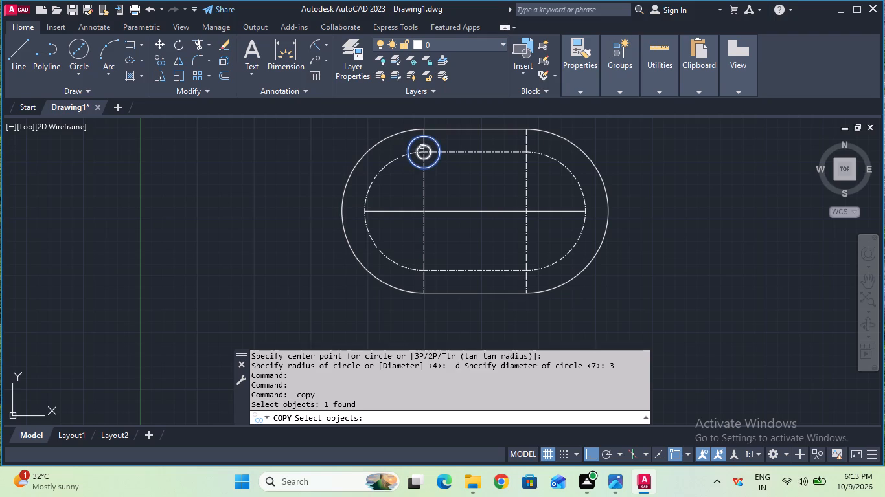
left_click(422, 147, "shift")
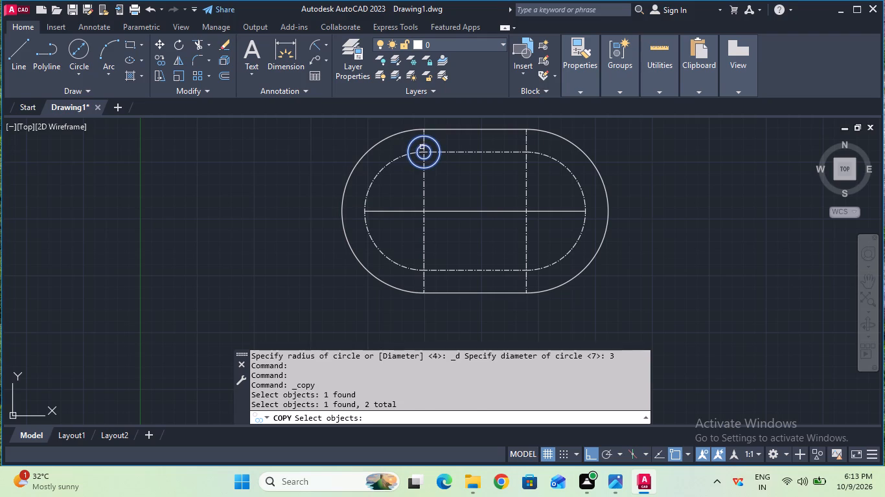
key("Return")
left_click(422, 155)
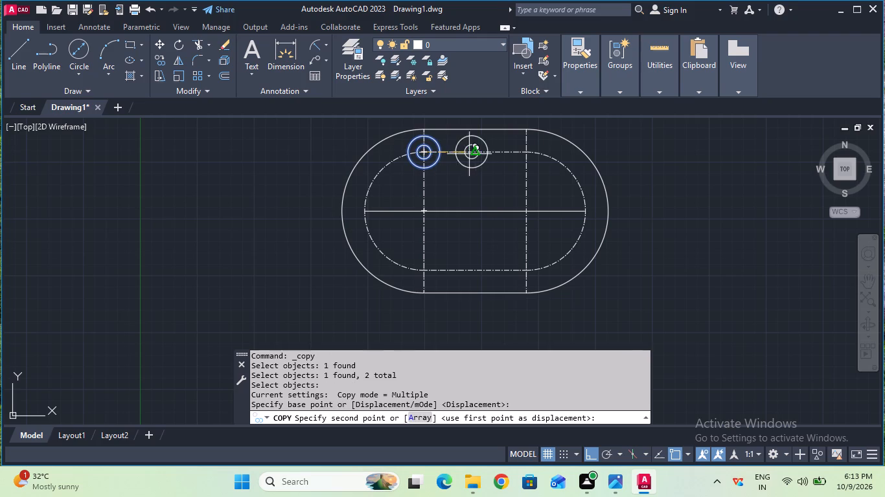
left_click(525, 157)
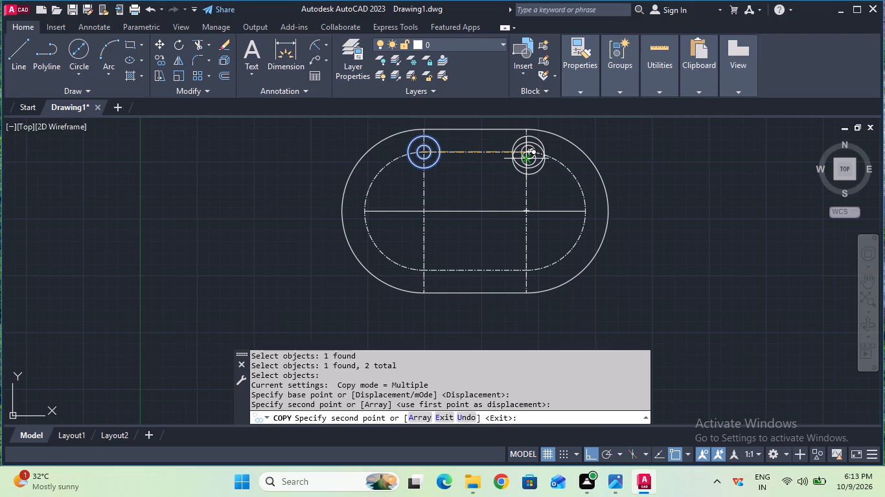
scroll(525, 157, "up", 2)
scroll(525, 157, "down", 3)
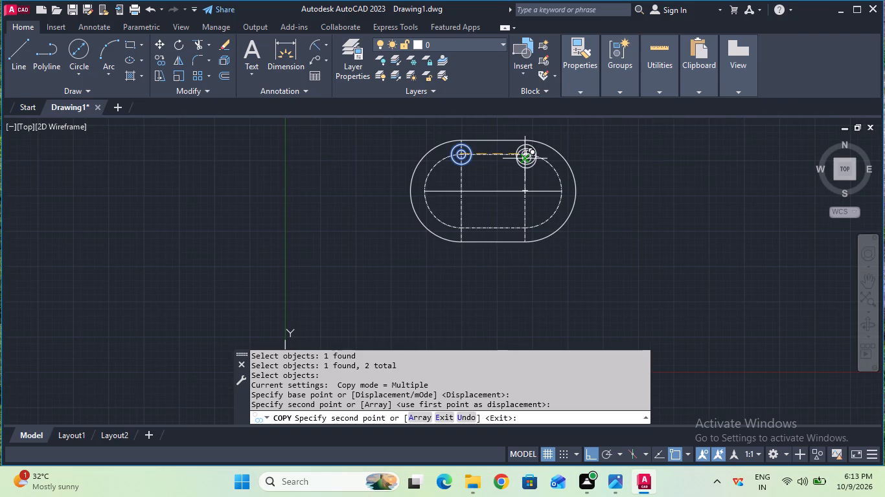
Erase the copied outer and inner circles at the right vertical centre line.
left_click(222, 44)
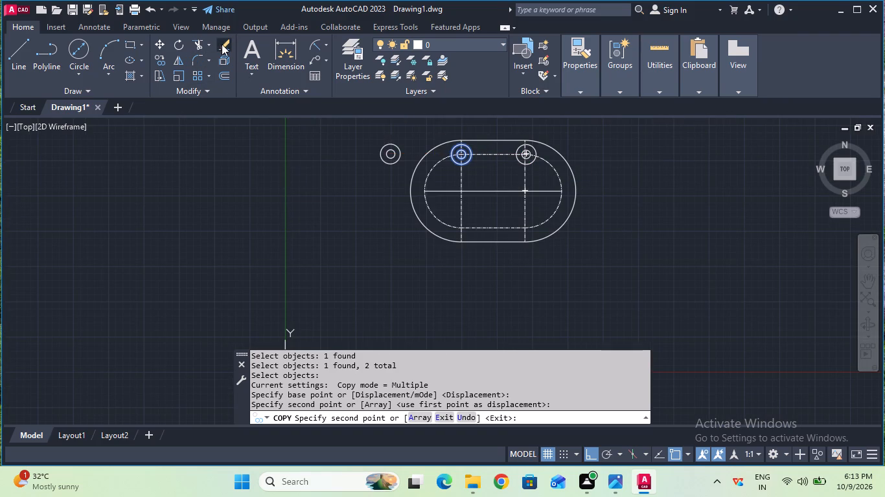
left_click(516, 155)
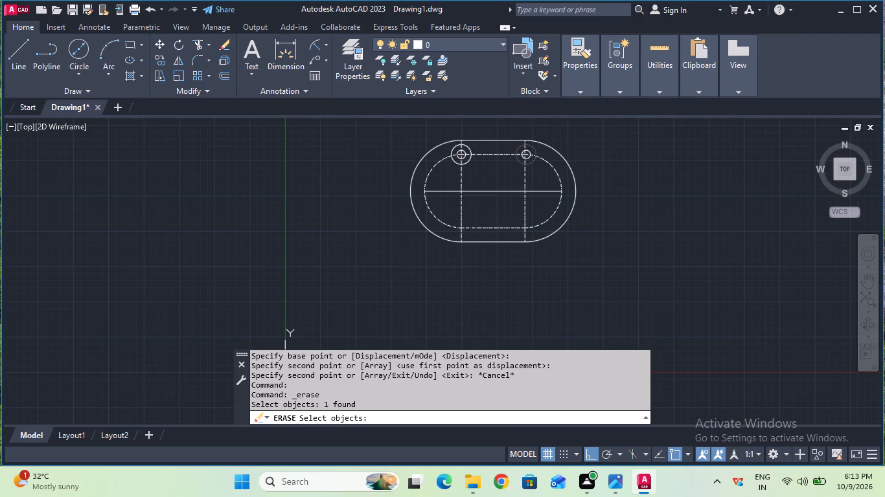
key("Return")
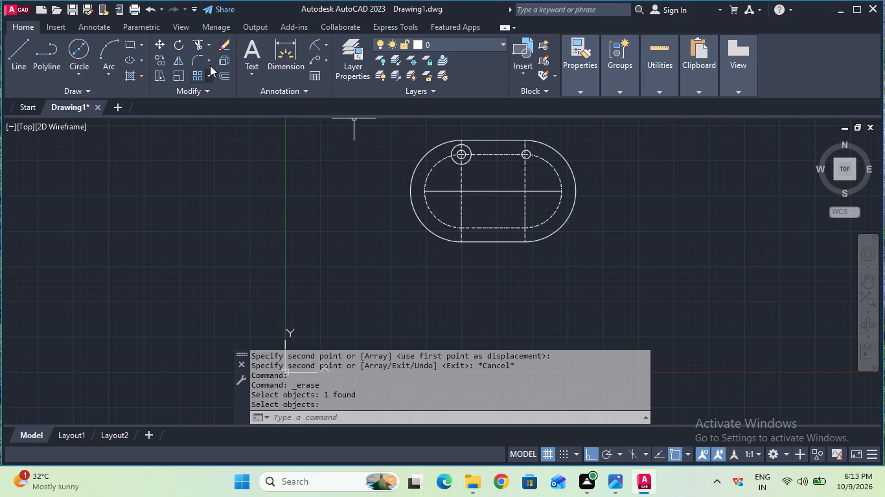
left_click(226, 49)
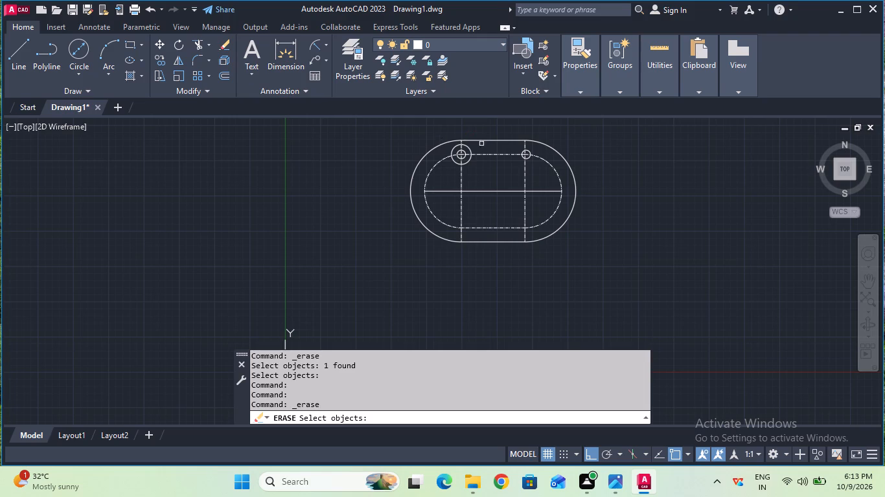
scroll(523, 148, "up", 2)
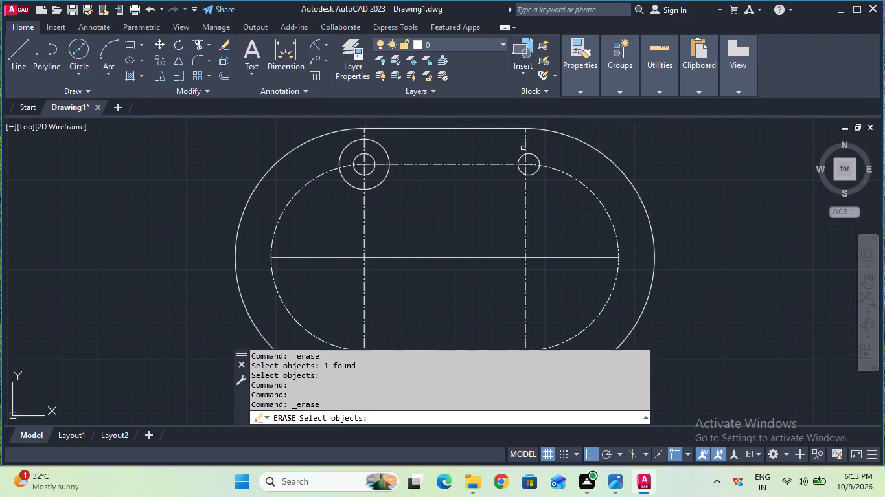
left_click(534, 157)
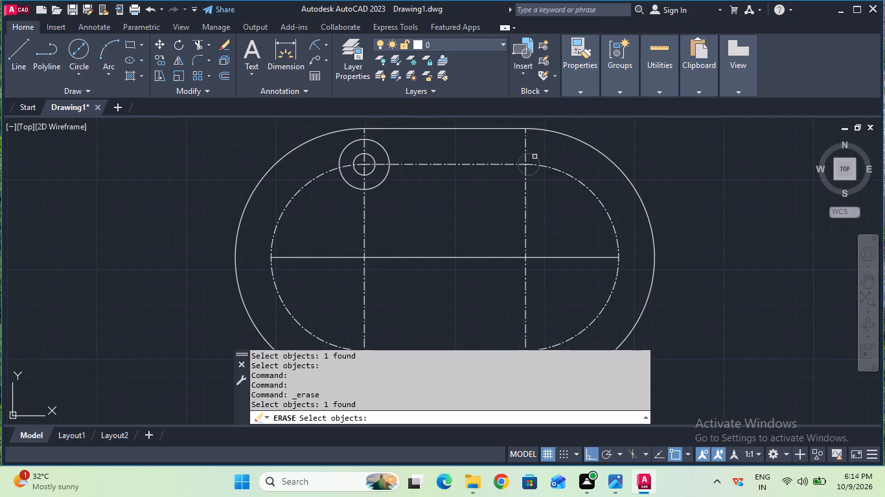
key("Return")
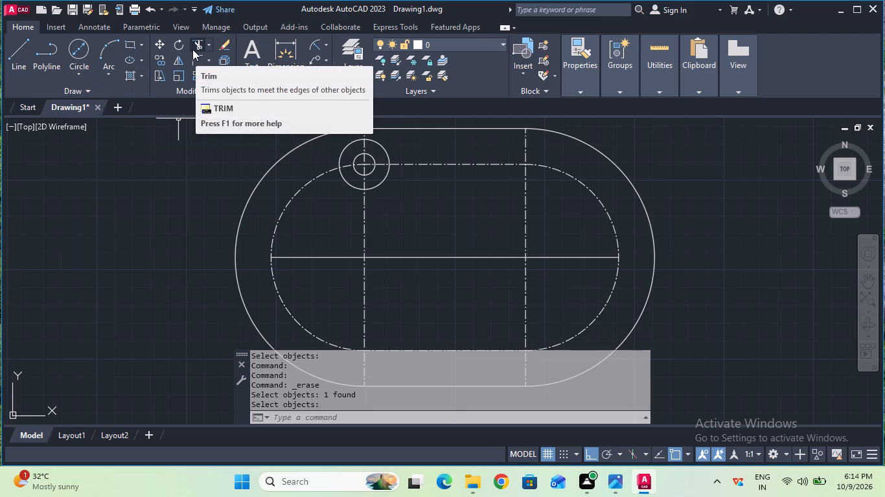
Copy the 7 mm and 3 mm diameter circles horizontally to the right by 22.5 mm from their centre.
left_click(161, 60)
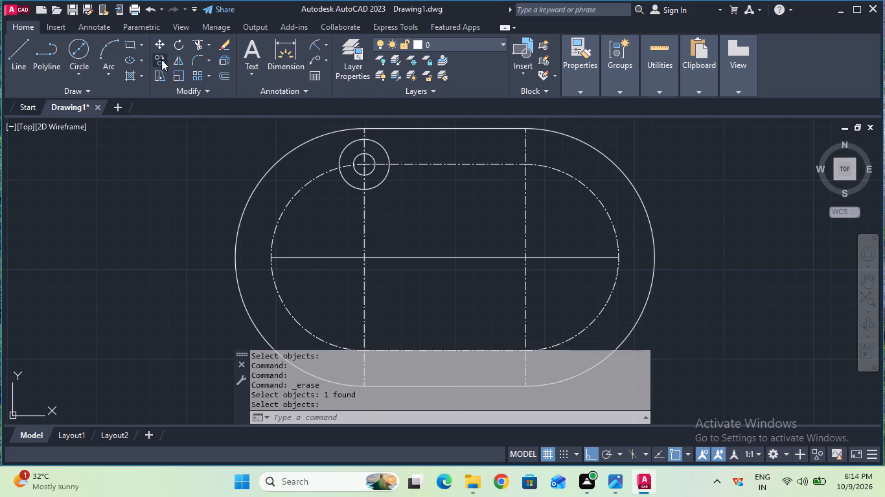
left_click(345, 148)
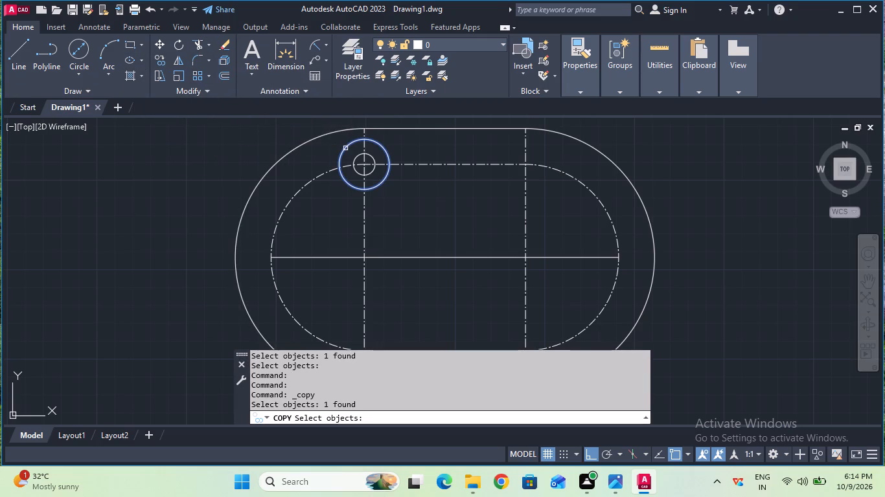
left_click(354, 162, "shift")
key("Return")
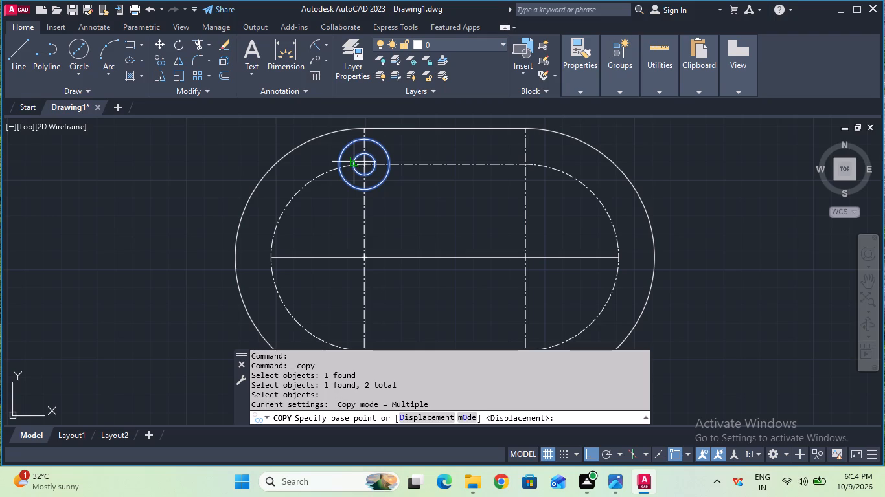
left_click(368, 168)
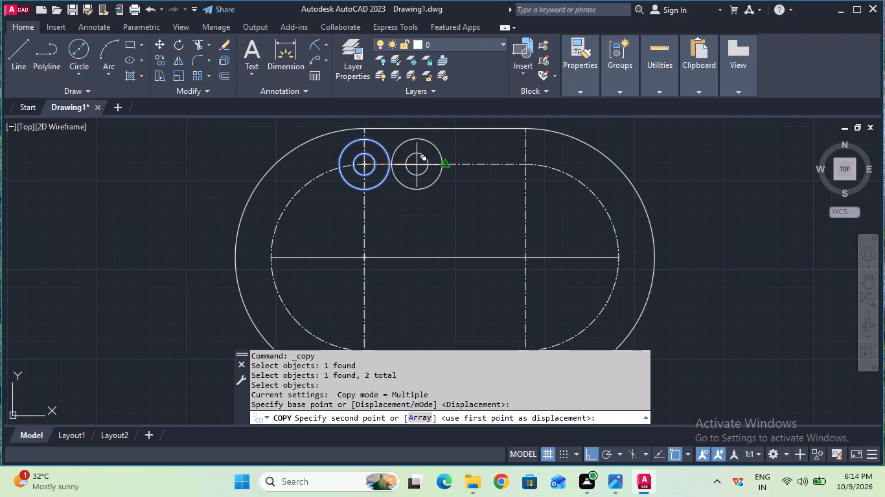
type("22")
type(".5")
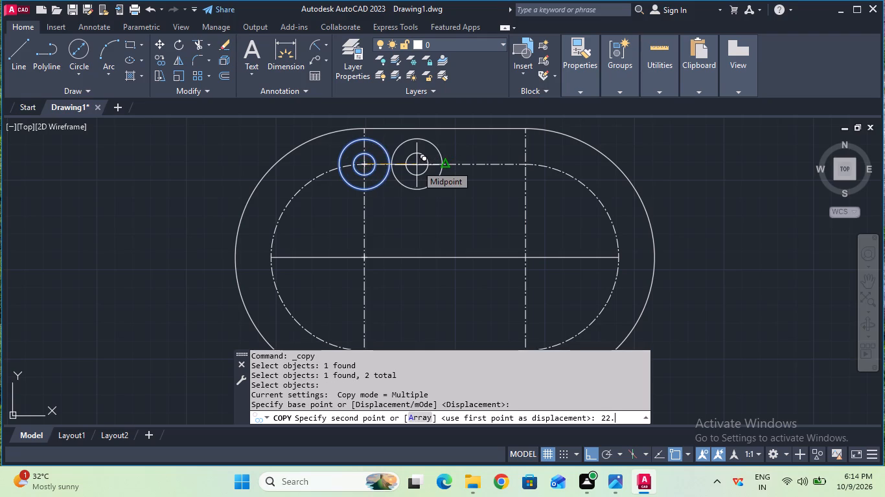
key("Return")
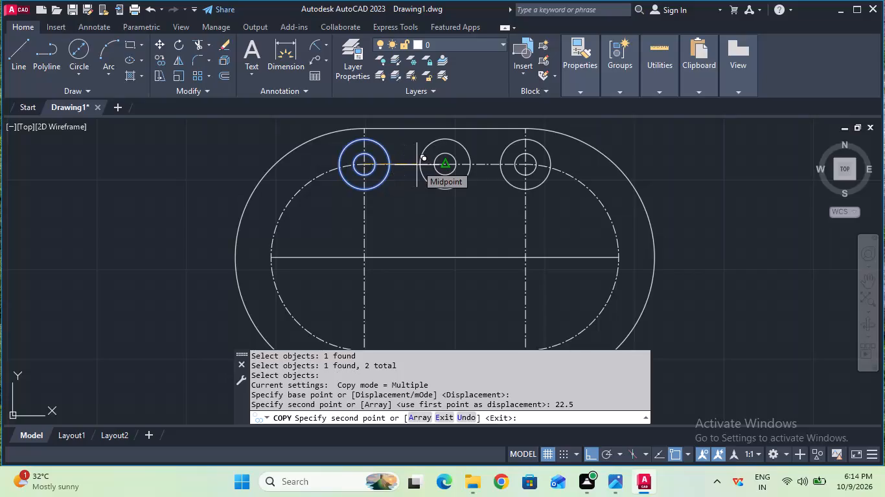
key("Escape")
Measure the vertical distance from the upper-left hole centre to the lower centre line using a temporary linear dimension.
scroll(417, 165, "down", 1)
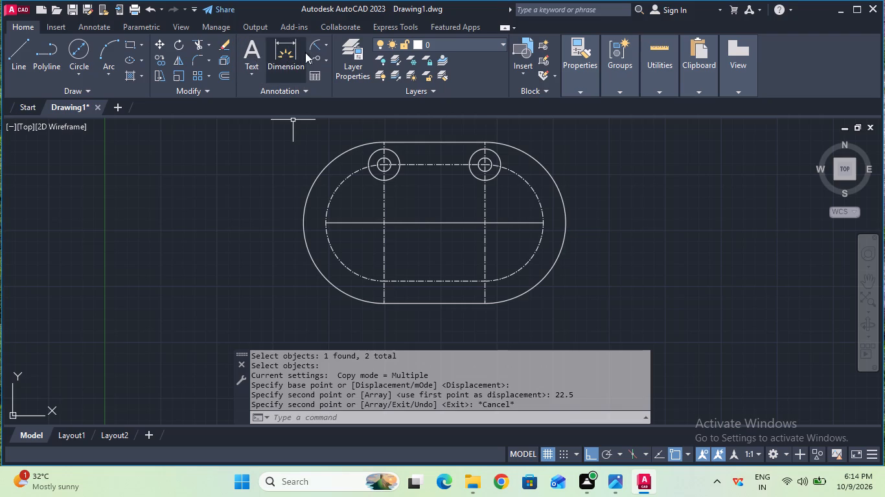
left_click(326, 49)
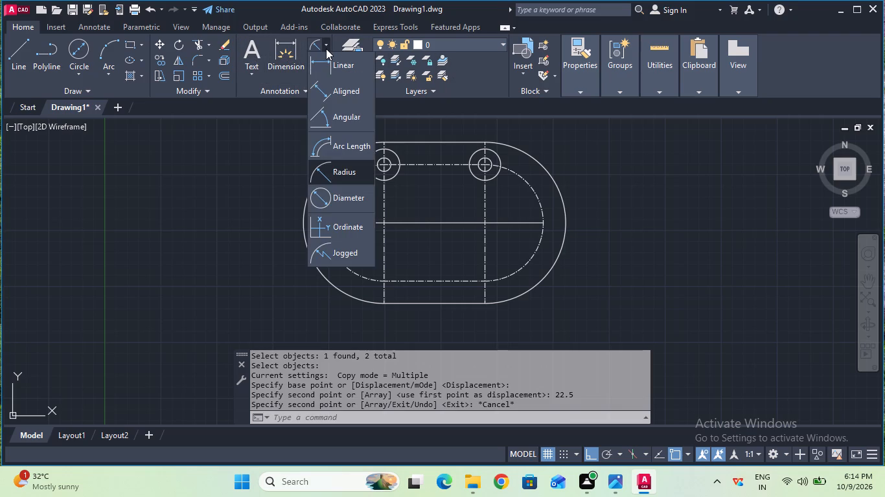
left_click(327, 58)
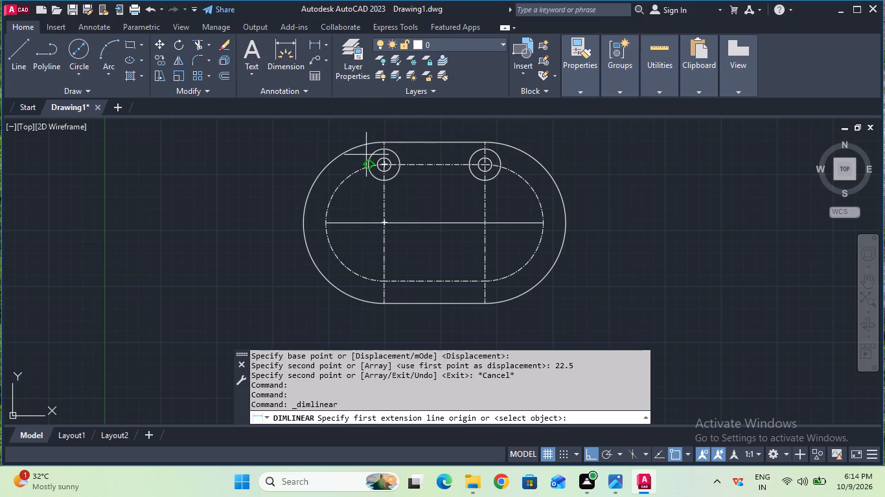
left_click(384, 161)
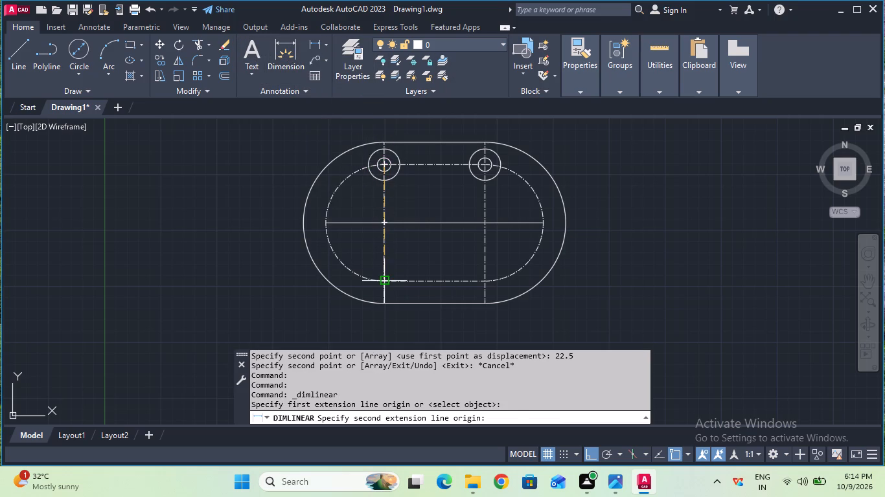
left_click(386, 282)
key("Escape")
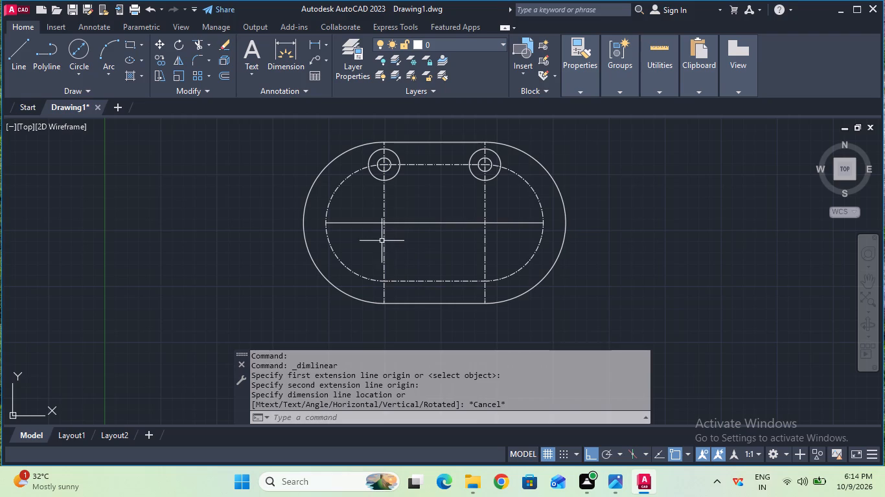
Copy the upper-left 7 mm and 3 mm diameter circles straight down by 26 mm from their centre.
left_click(166, 59)
left_click(371, 157)
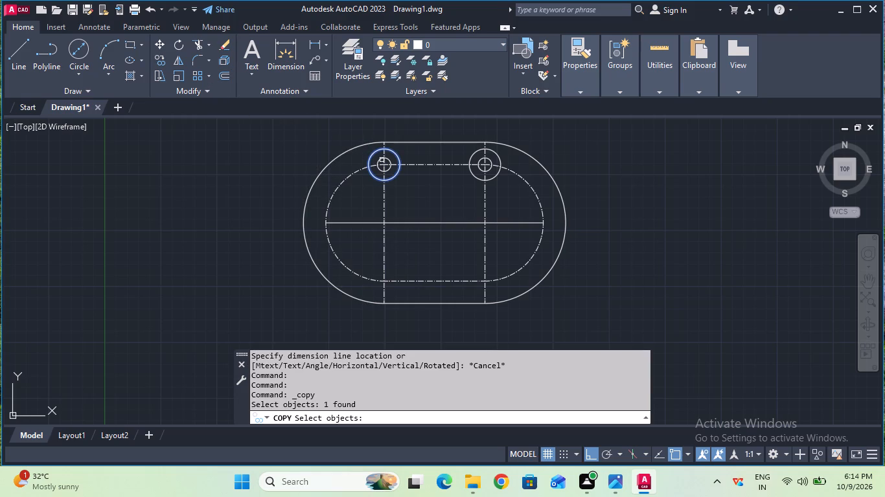
left_click(382, 160, "shift")
key("Return")
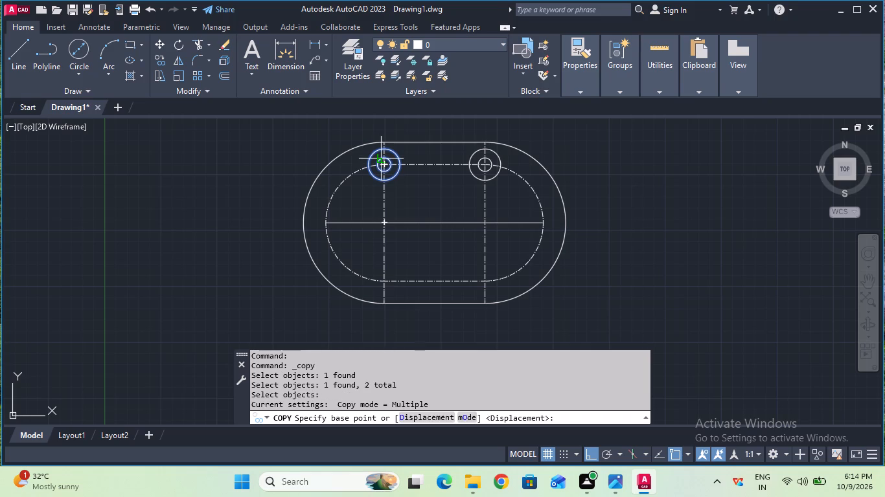
left_click(385, 167)
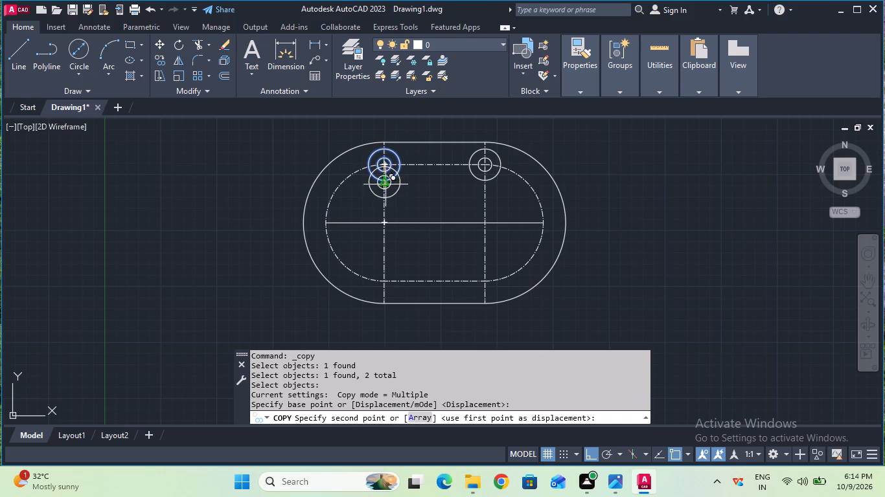
key("2")
key("6")
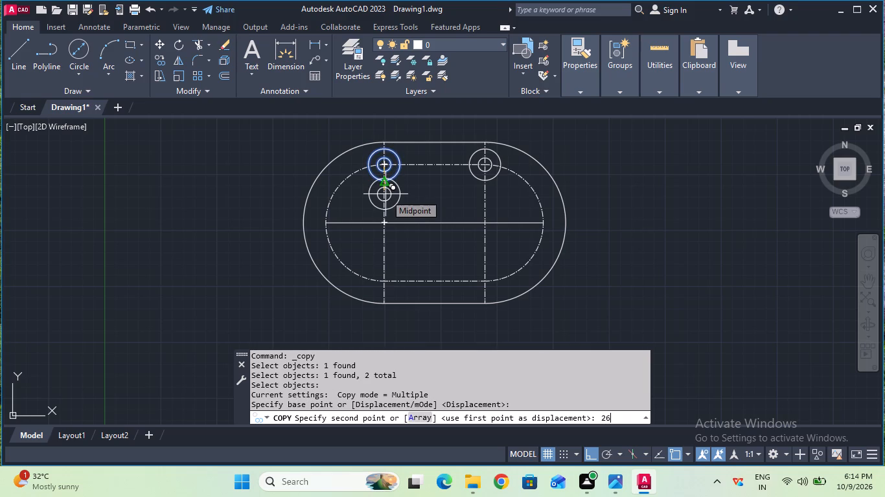
key("Return")
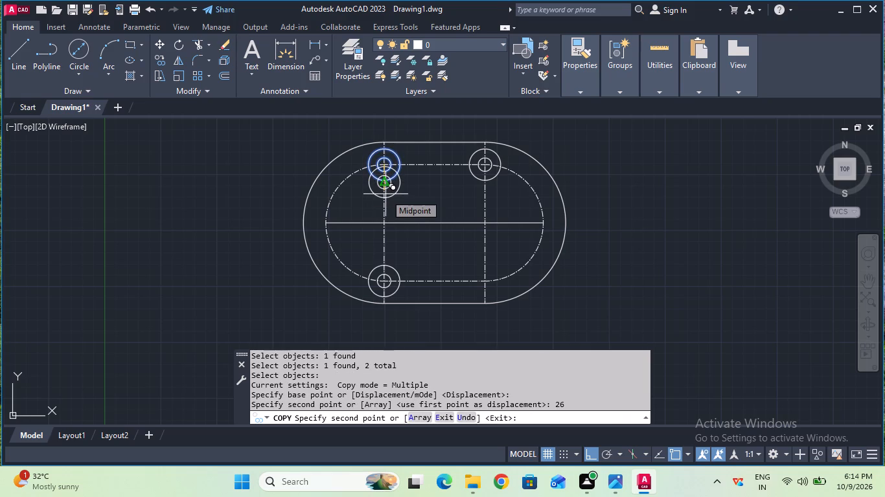
key("Escape")
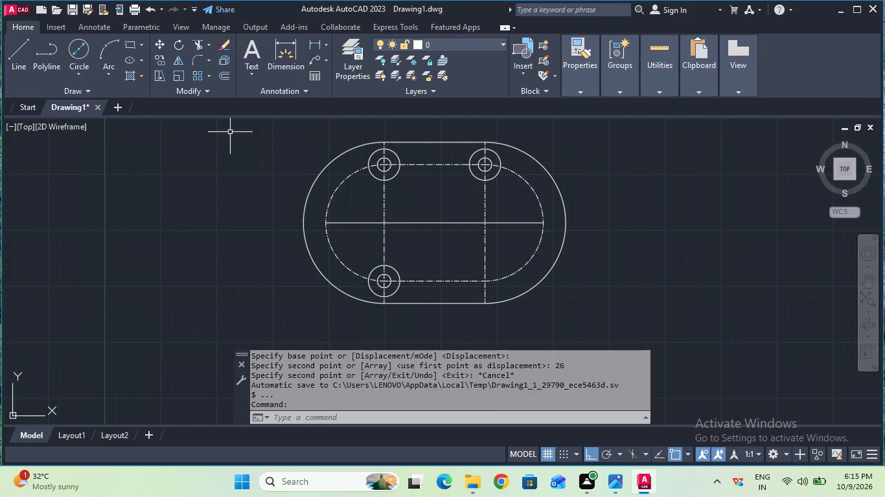
Copy the lower-left pair of concentric circles horizontally to the right by 22.5 mm from their centre.
left_click(166, 65)
left_click(368, 287)
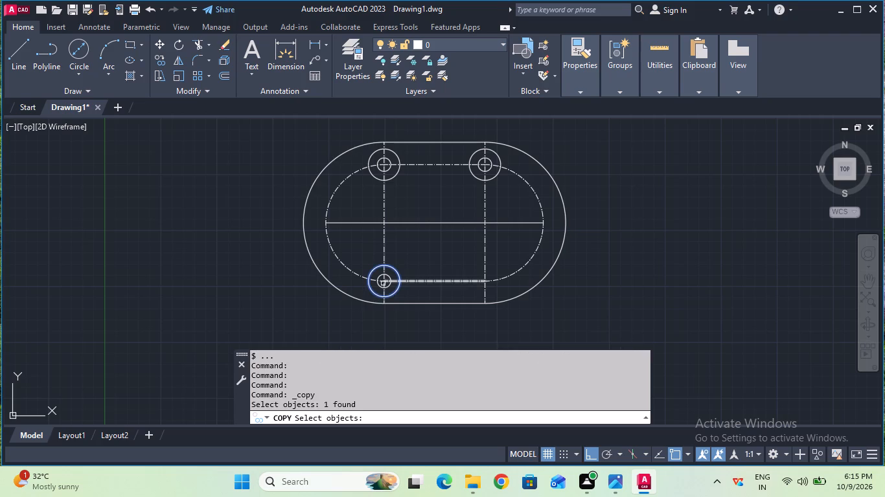
left_click(382, 285, "shift")
key("Return")
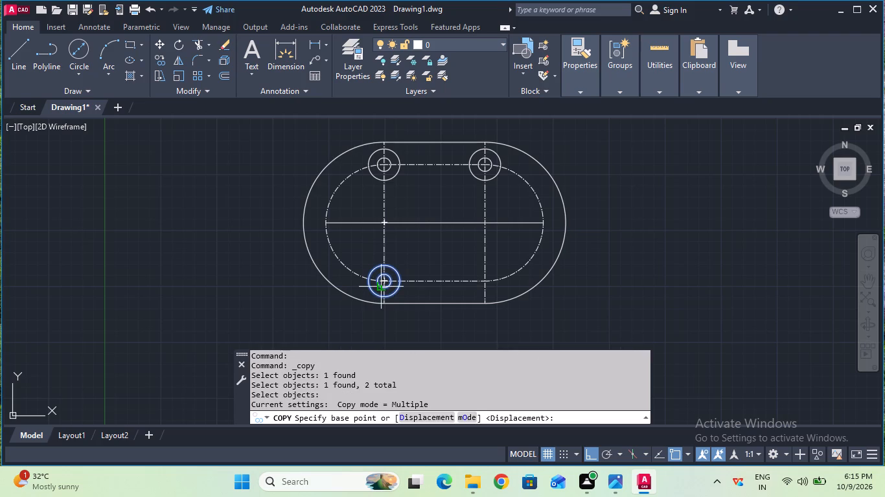
left_click(385, 279)
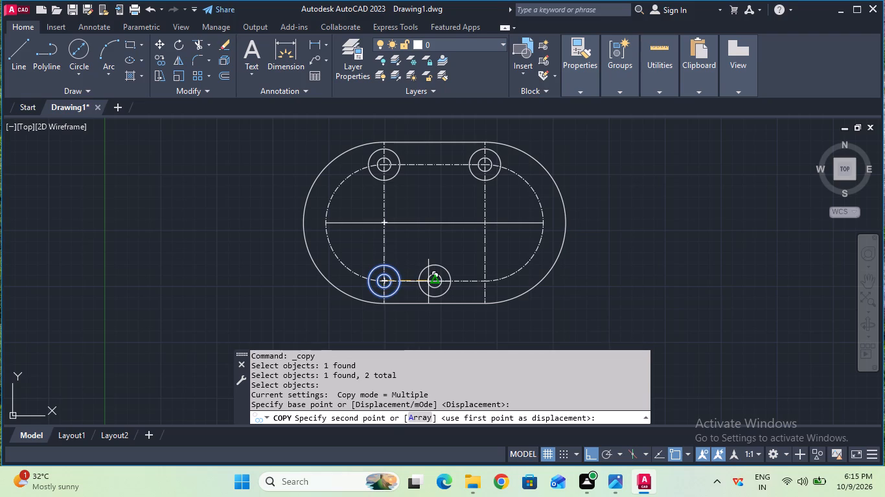
type("22.5")
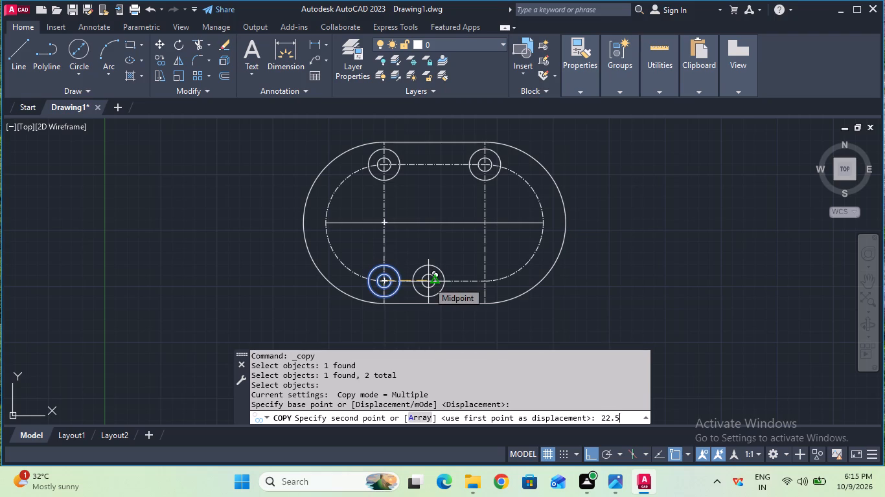
key("Return")
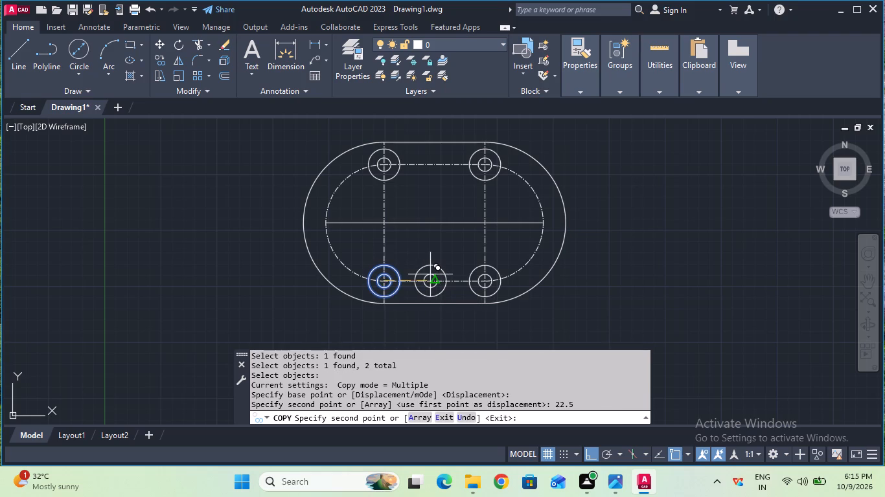
key("Escape")
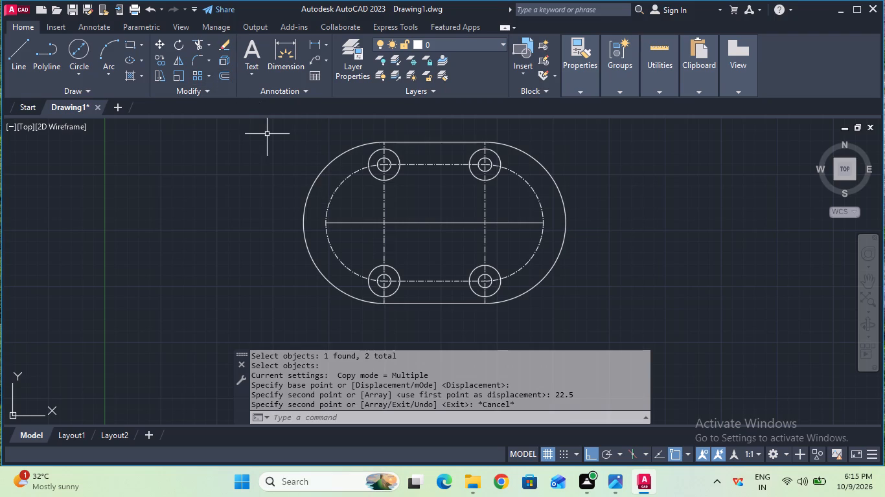
Measure the length of the horizontal middle line between its two ends using a temporary linear dimension.
left_click(314, 49)
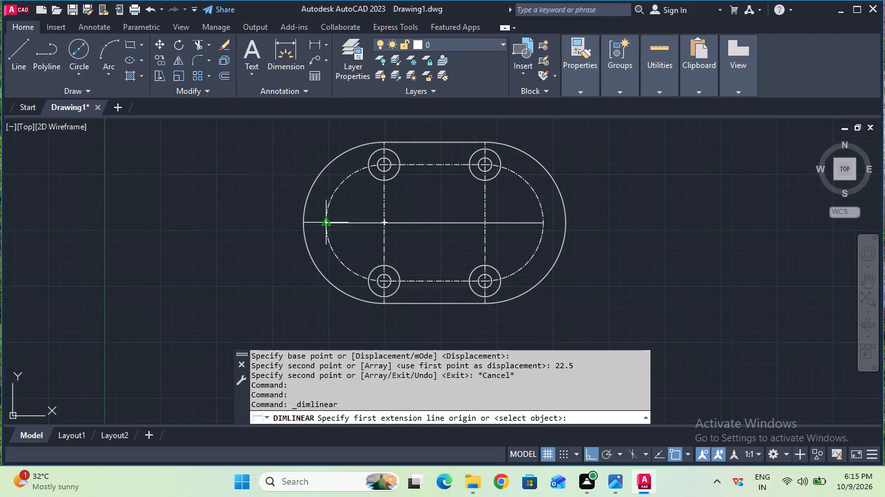
left_click(328, 220)
left_click(543, 223)
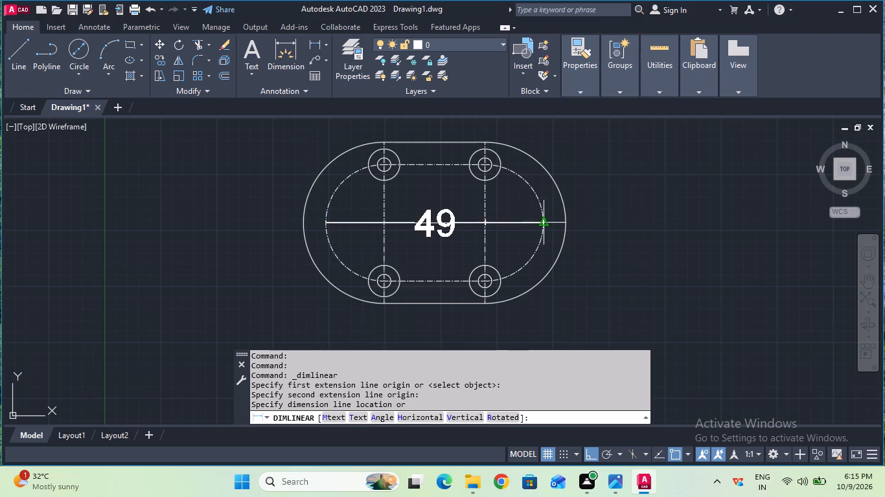
key("Escape")
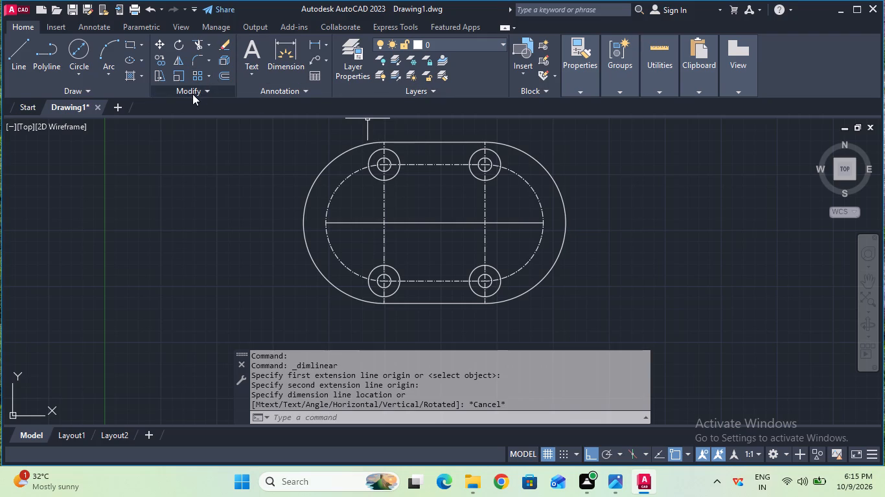
Draw concentric circles of 7 mm and 3 mm diameter centred on the left end of the horizontal middle line.
scroll(300, 194, "up", 1)
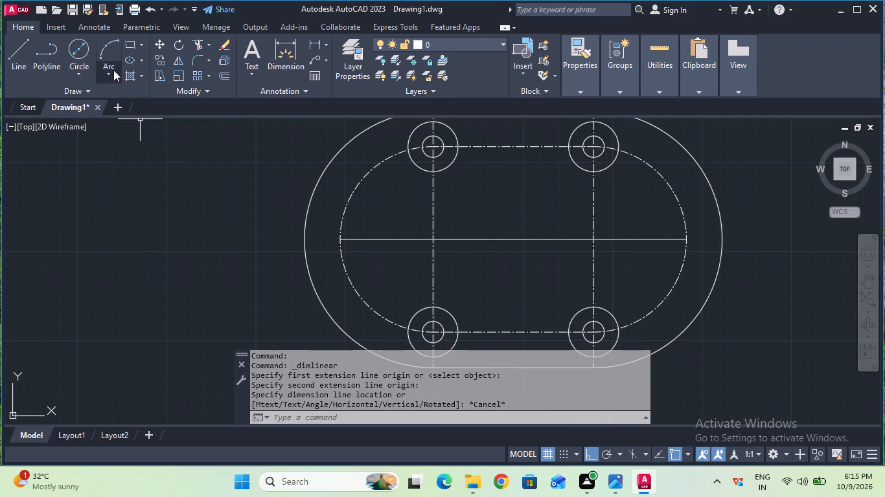
left_click(80, 58)
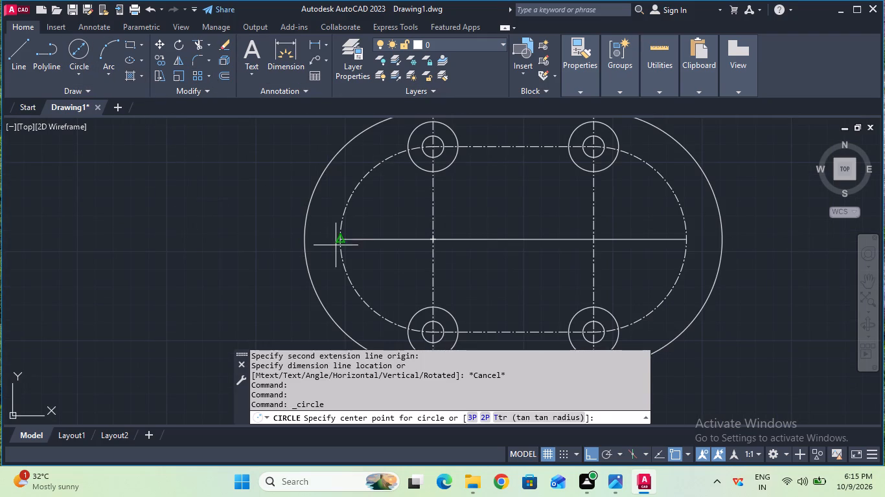
left_click(339, 240)
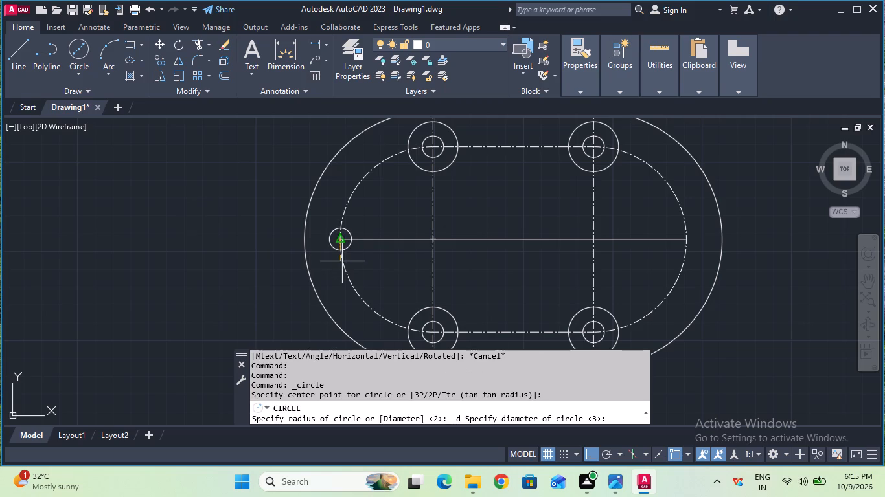
key("7")
key("Return")
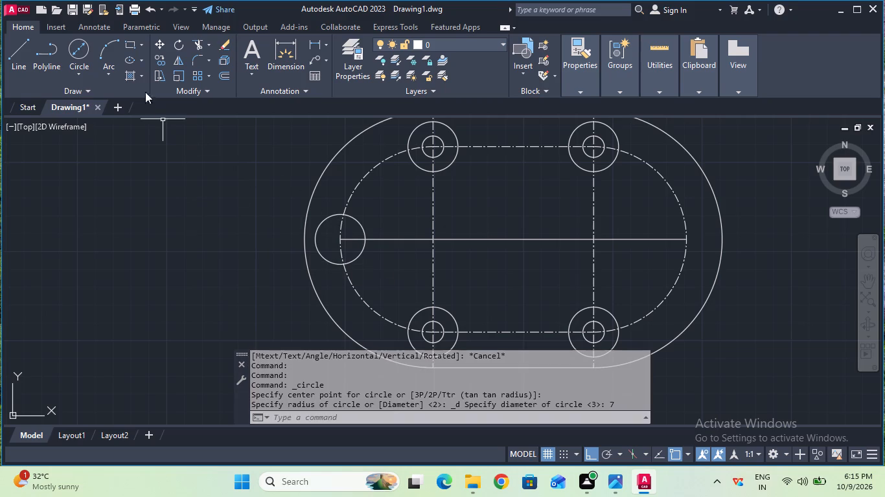
left_click(70, 50)
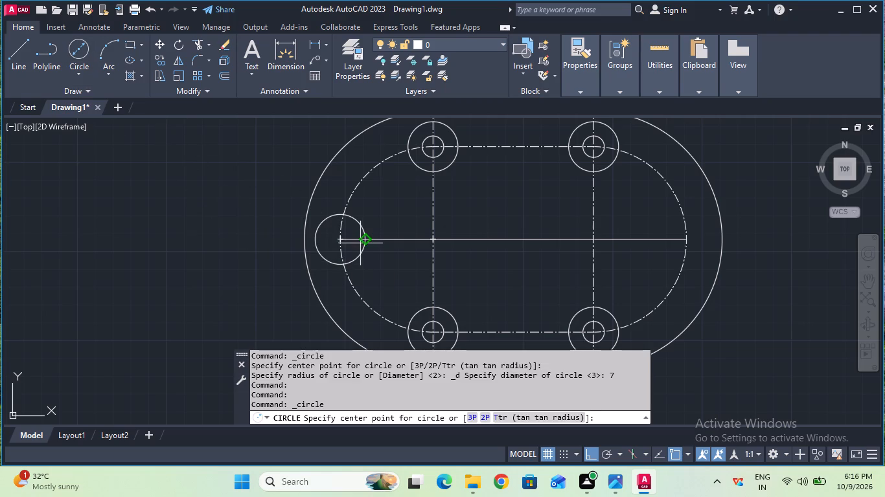
left_click(339, 240)
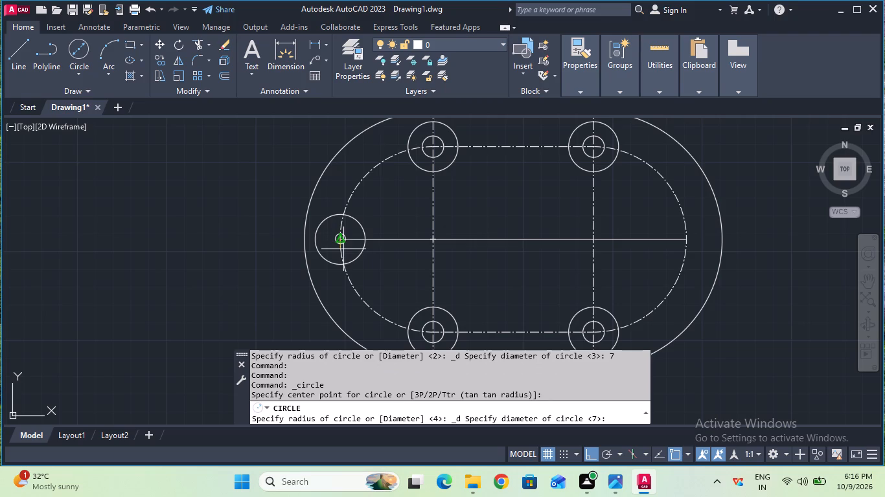
key("3")
key("Return")
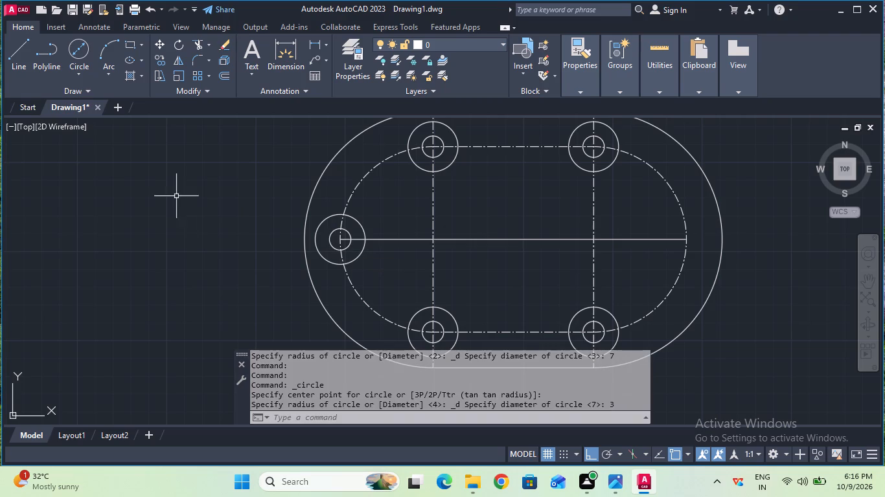
Draw concentric circles of 7 mm and 3 mm diameter centred on the right end of the horizontal middle line.
left_click(87, 45)
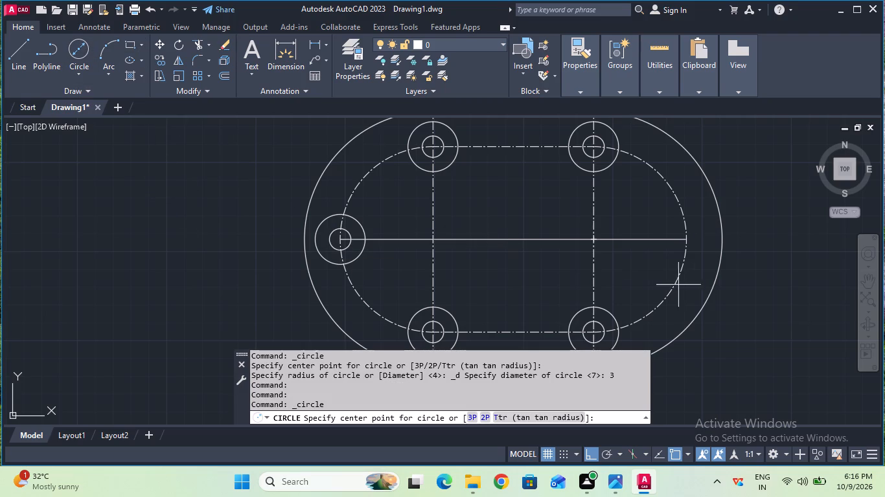
left_click(685, 239)
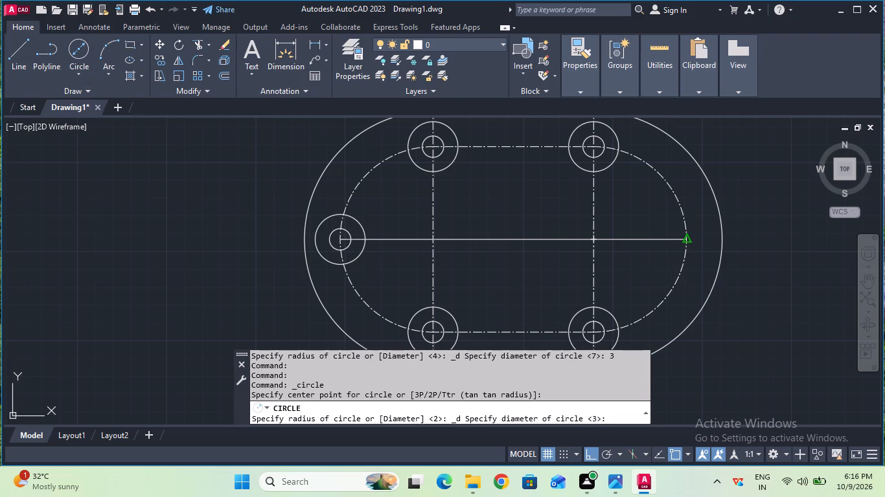
key("7")
key("Return")
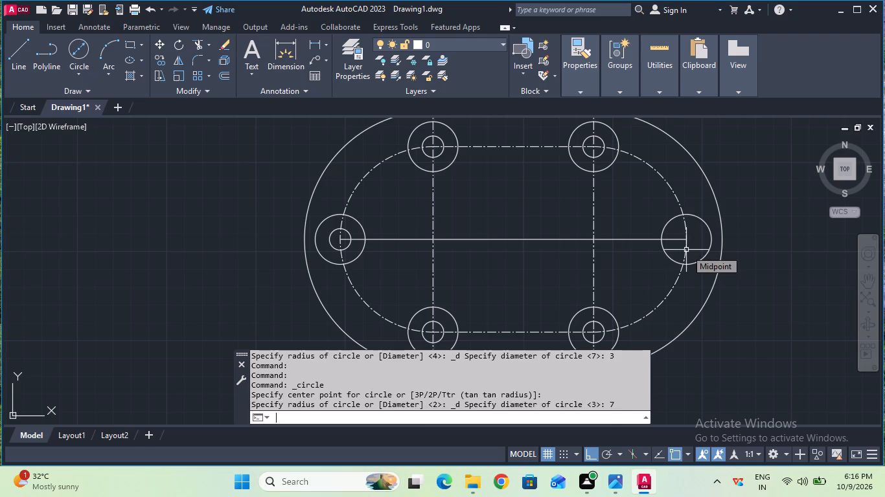
left_click(89, 42)
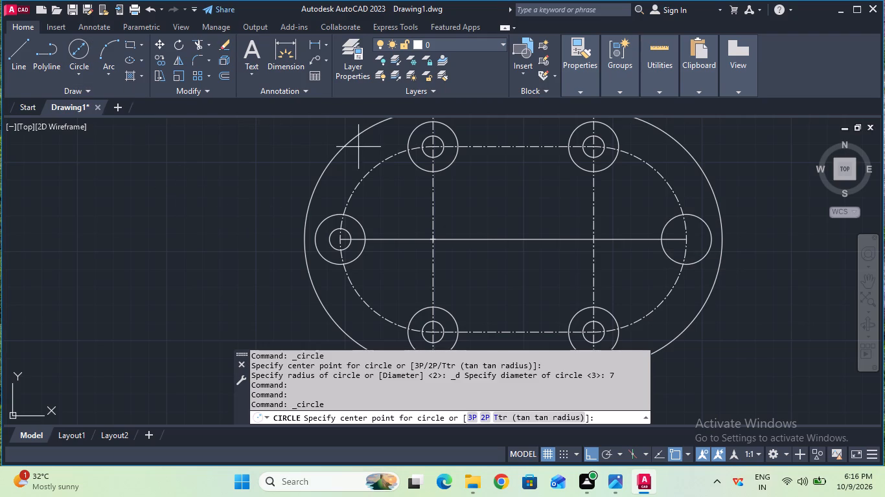
left_click(684, 241)
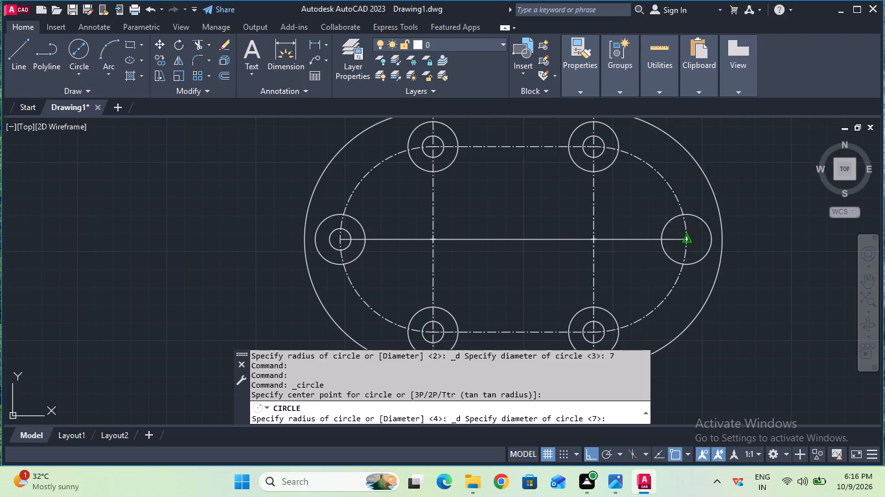
key("3")
key("Return")
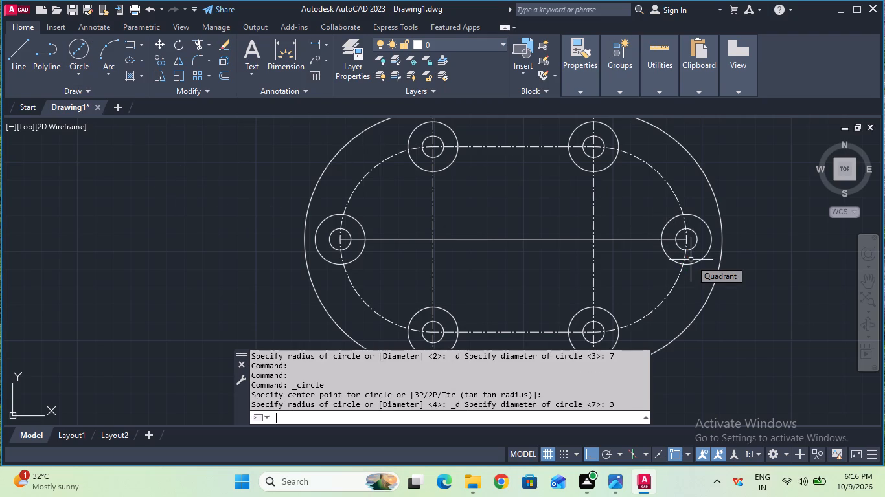
Draw concentric circles of 5 mm and 7 mm radius where the left vertical centreline crosses the horizontal middle line.
scroll(691, 260, "down", 2)
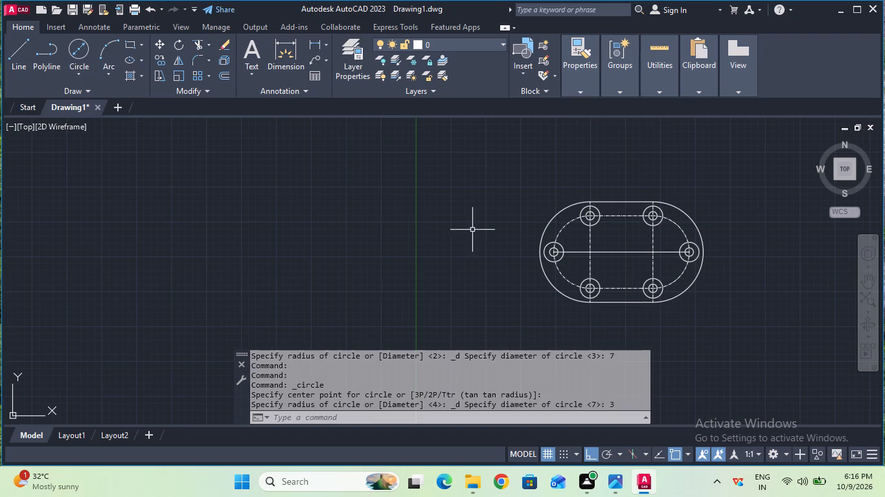
scroll(551, 235, "up", 2)
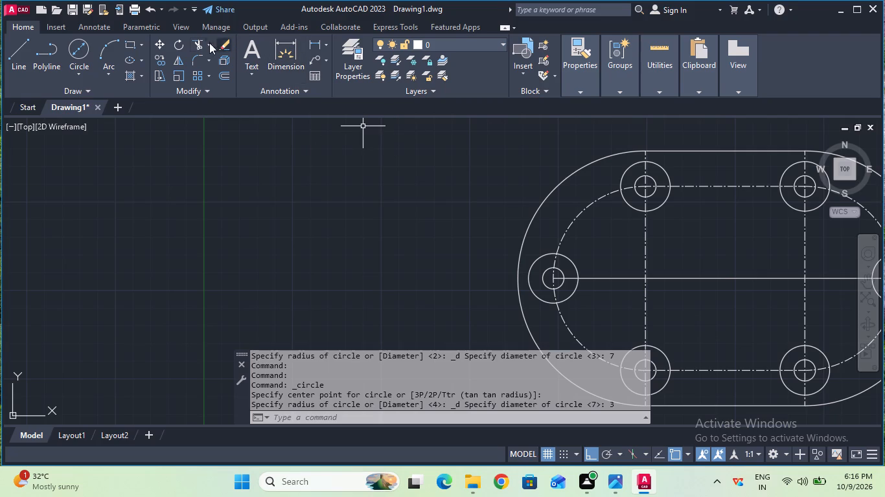
left_click(87, 60)
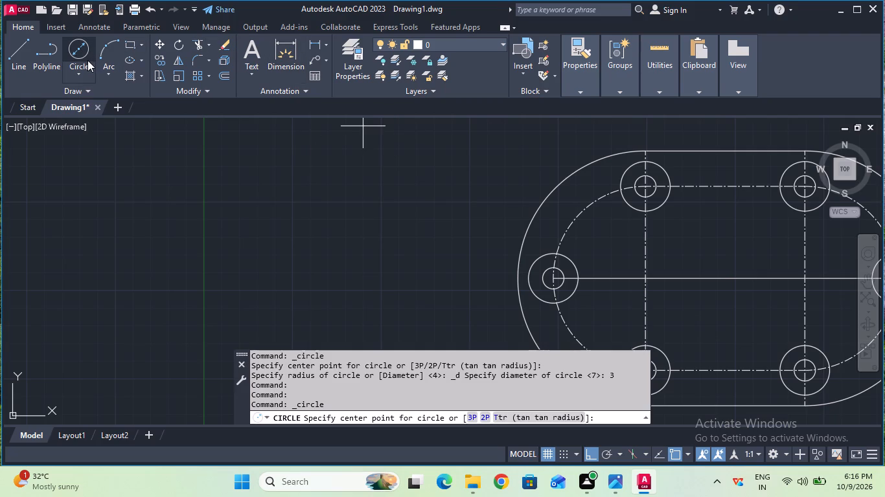
left_click(86, 67)
left_click(89, 87)
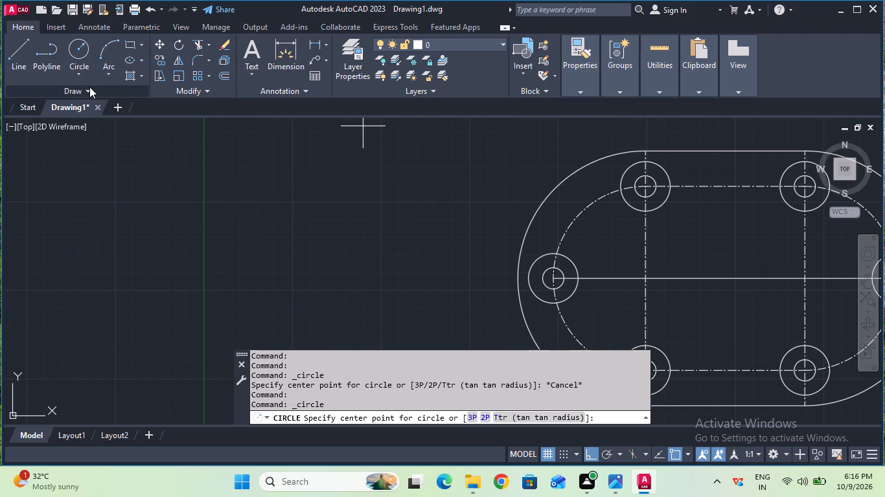
left_click(643, 277)
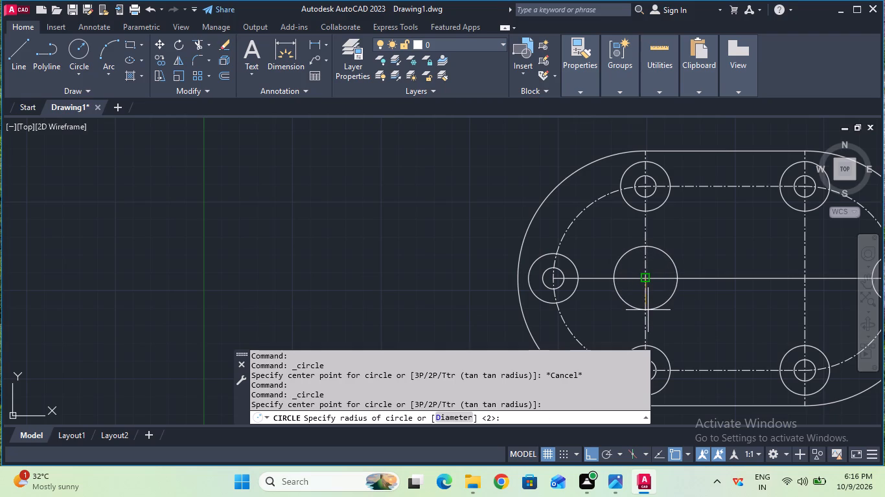
key("5")
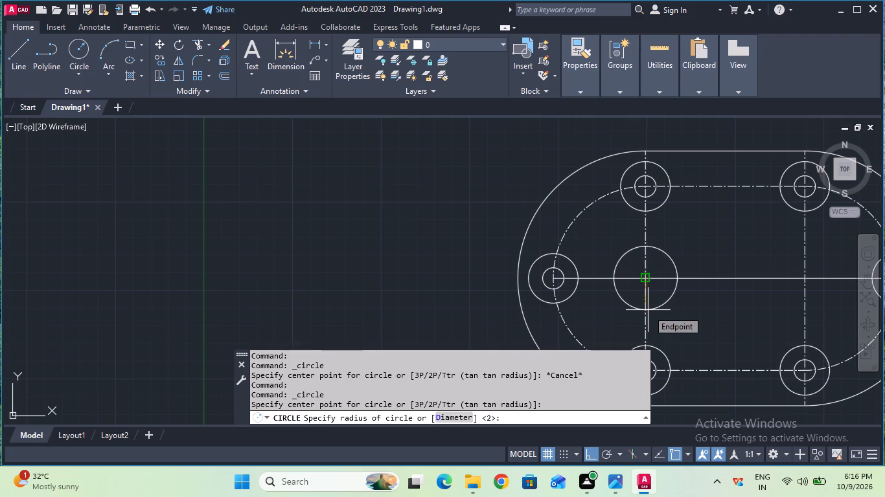
key("Return")
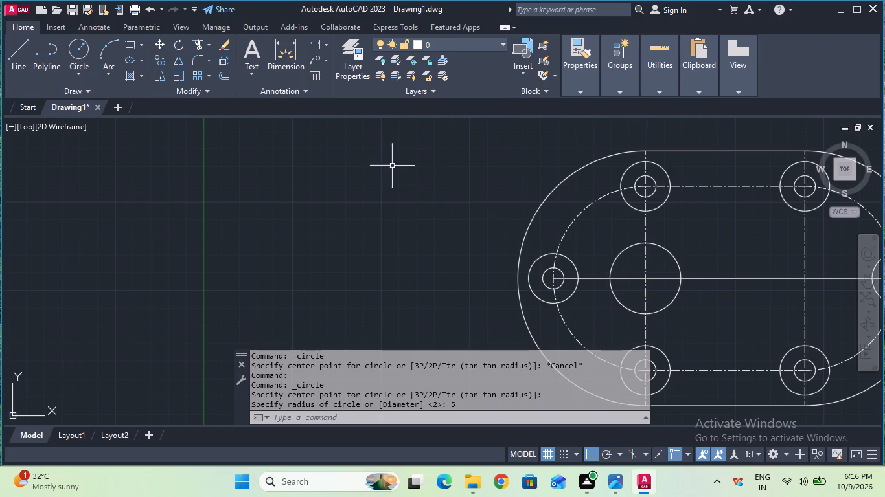
left_click(83, 60)
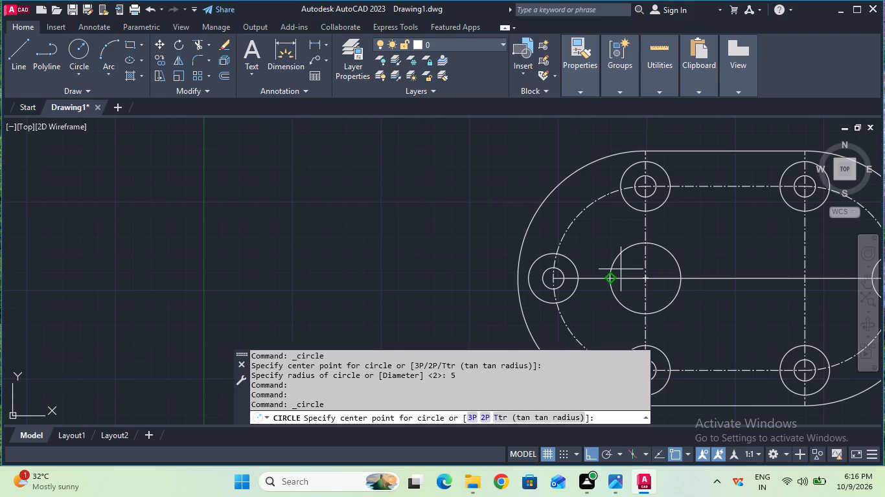
left_click(649, 282)
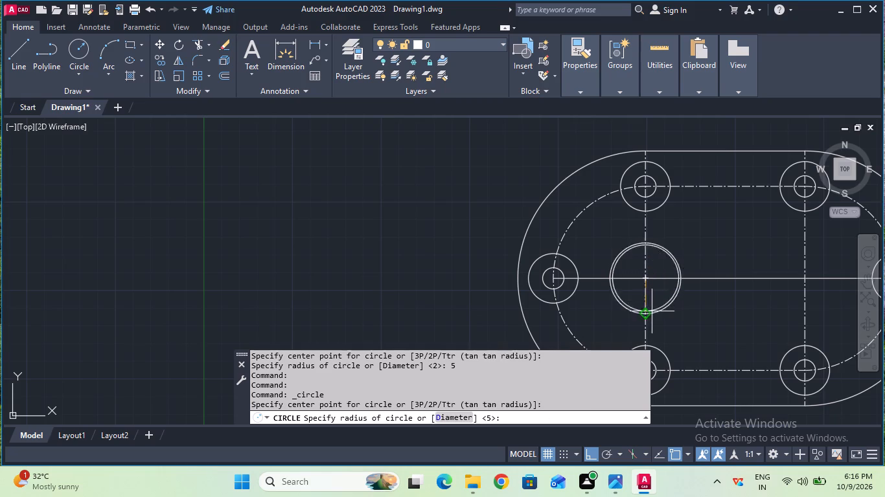
key("7")
key("Return")
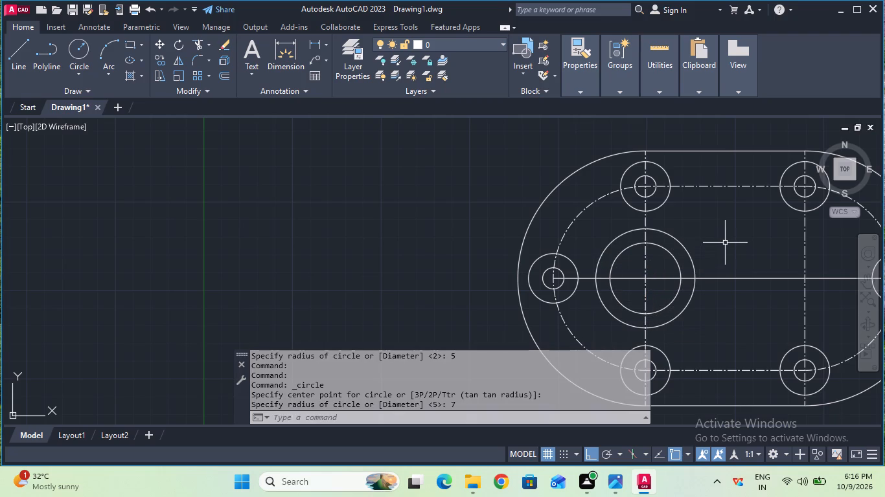
Copy the 5 mm and 7 mm radius circles horizontally to the right by 22.5 mm from their centre.
middle_click_drag(725, 243, 502, 221)
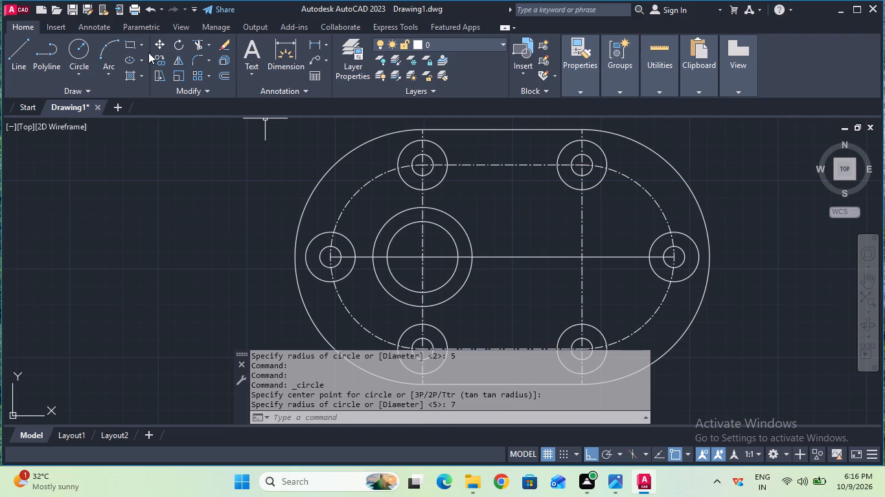
left_click(154, 56)
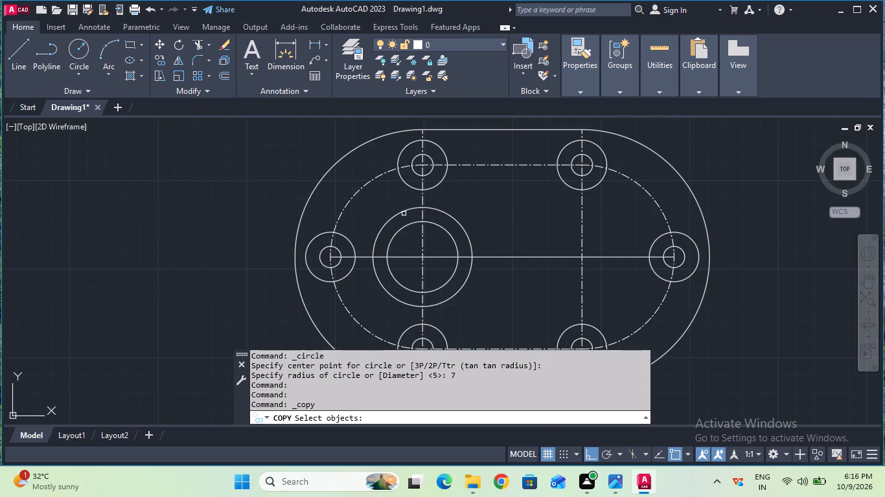
left_click(398, 211)
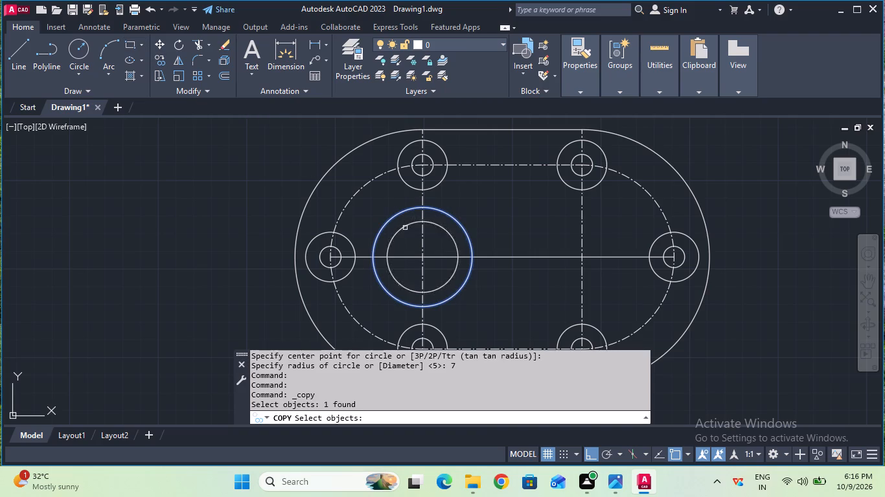
left_click(405, 224, "shift")
key("Return")
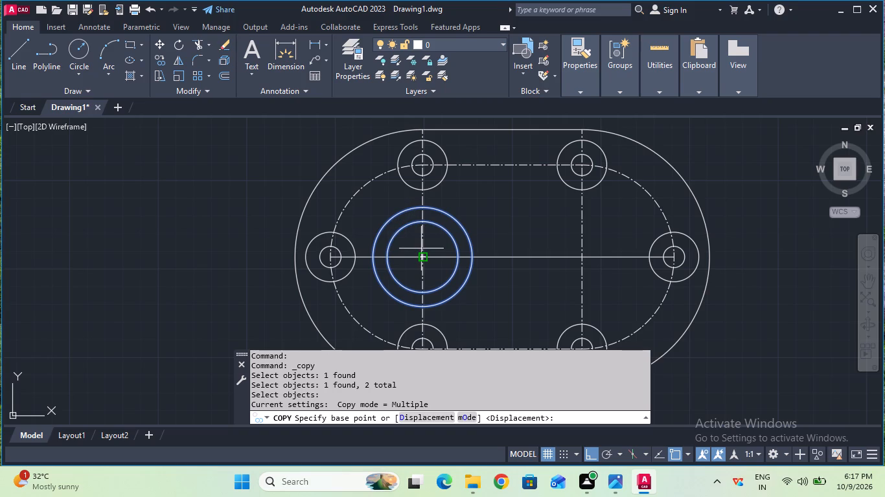
left_click(421, 254)
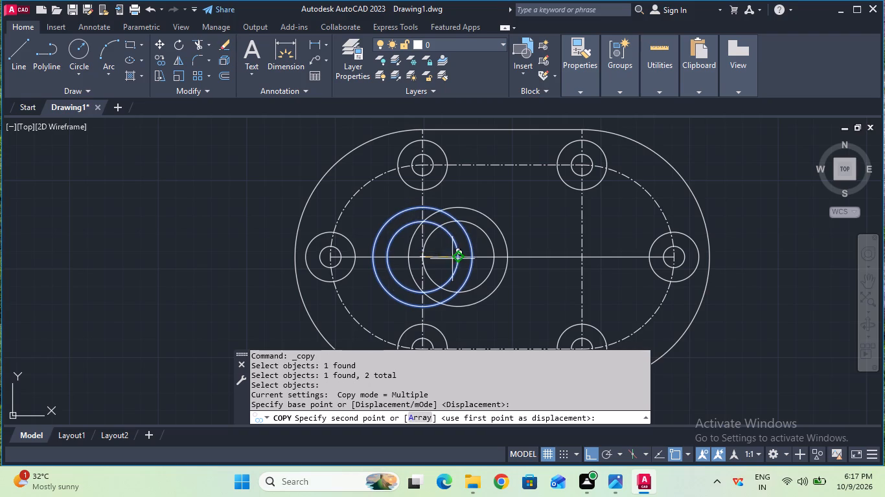
type("22.5")
key("Return")
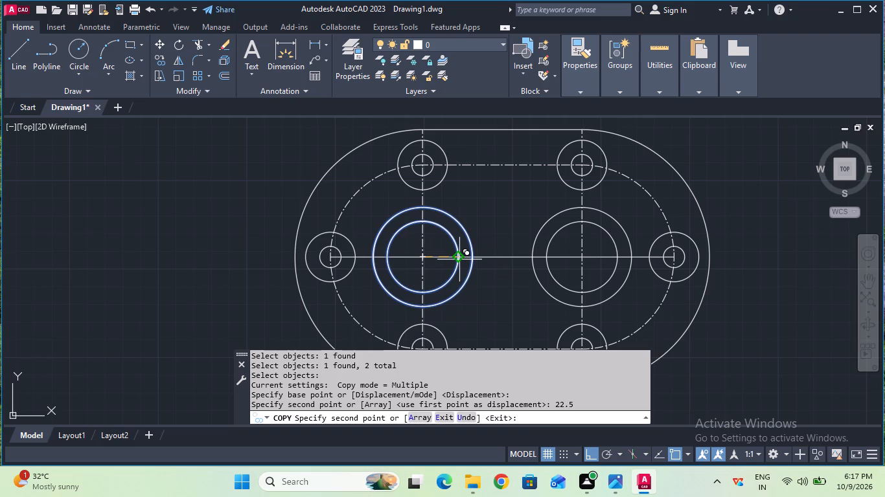
key("Escape")
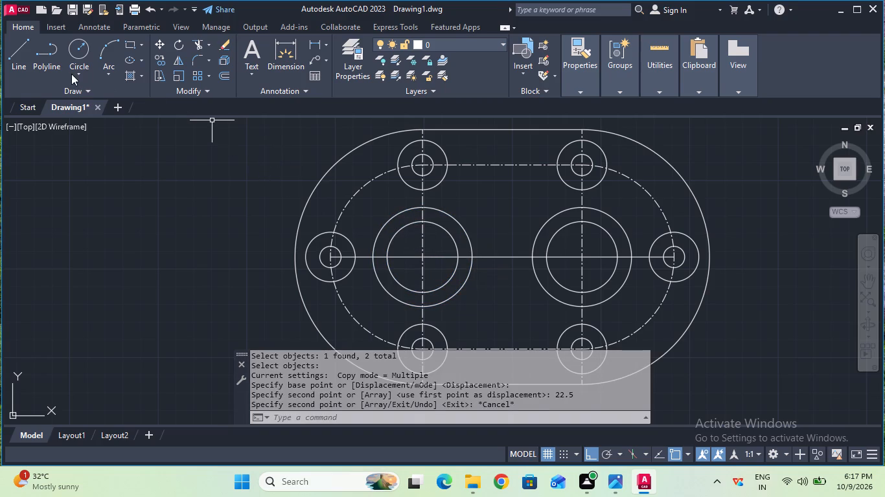
Draw horizontal lines joining the top and bottom quadrants of the two 7 mm radius circles.
left_click(18, 58)
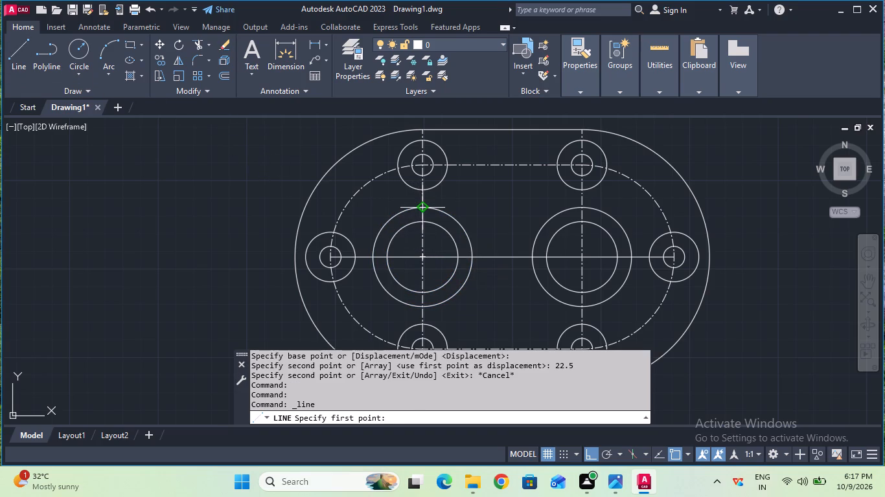
left_click(422, 208)
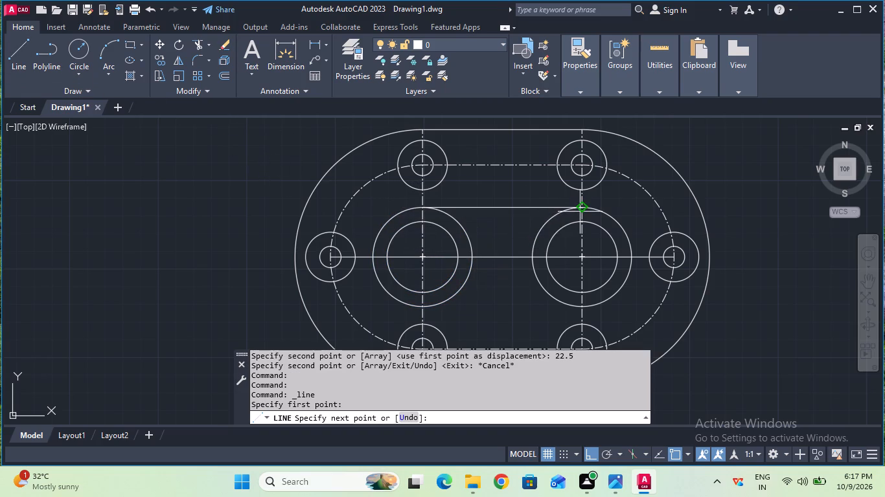
left_click(584, 208)
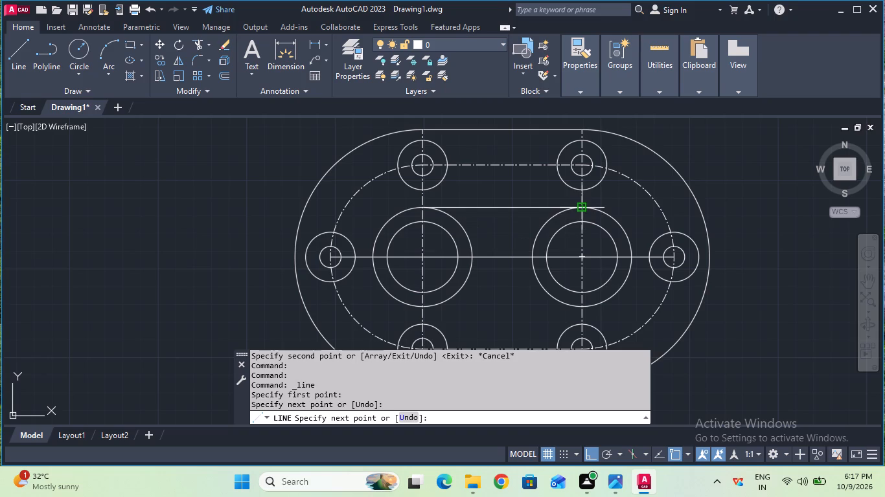
key("Escape")
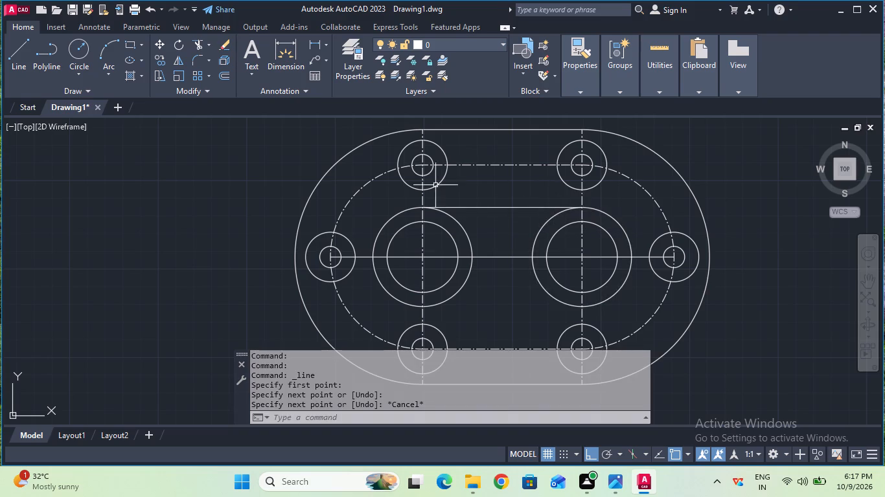
left_click(27, 48)
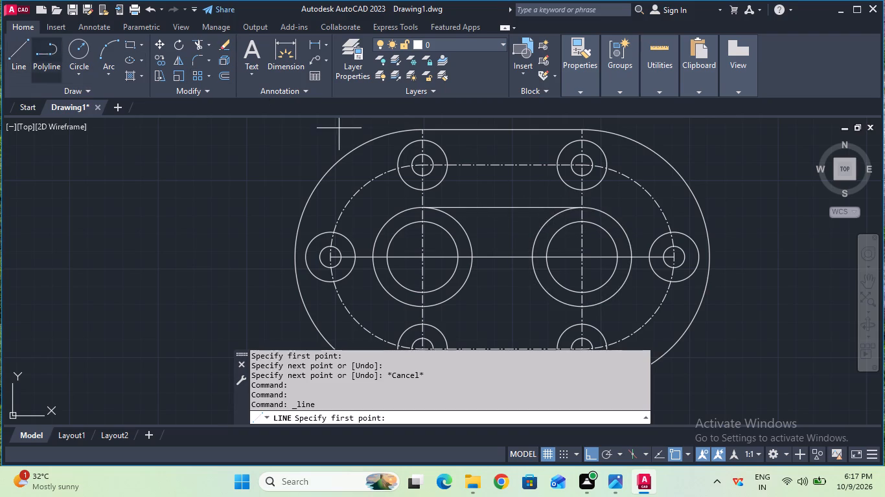
left_click(423, 304)
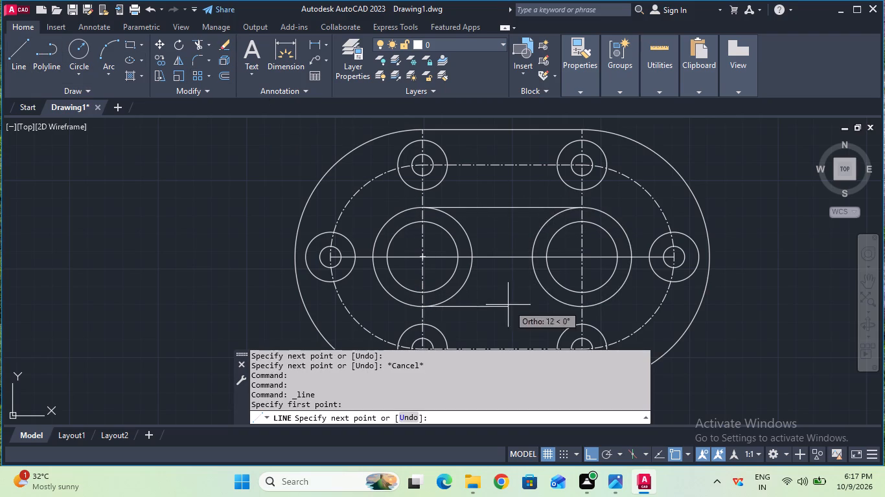
left_click(586, 307)
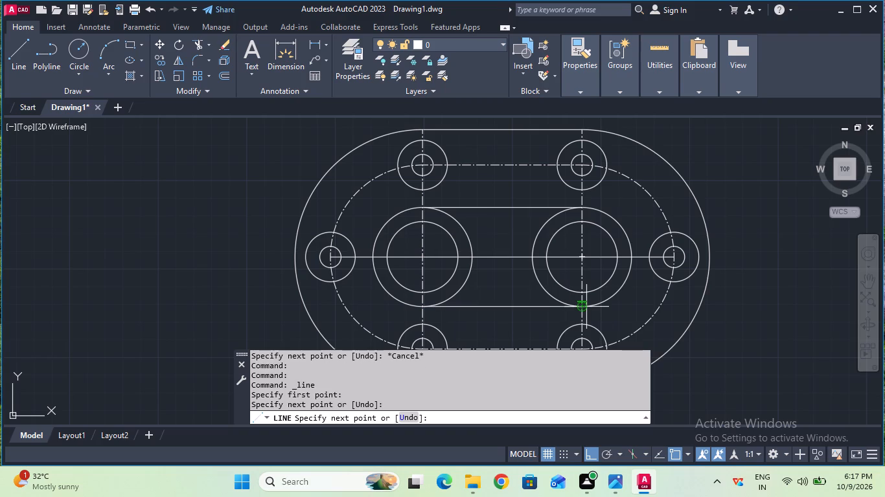
key("Escape")
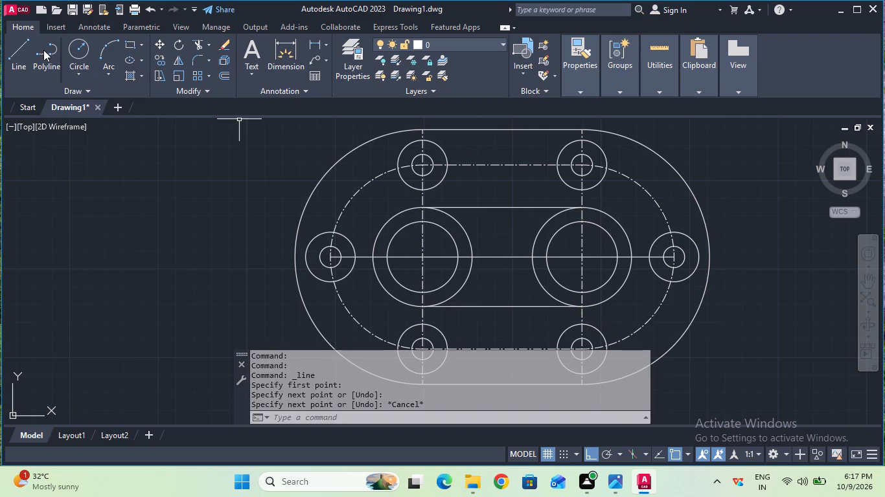
Draw horizontal lines joining the top and bottom quadrants of the two 5 mm radius circles.
left_click(27, 52)
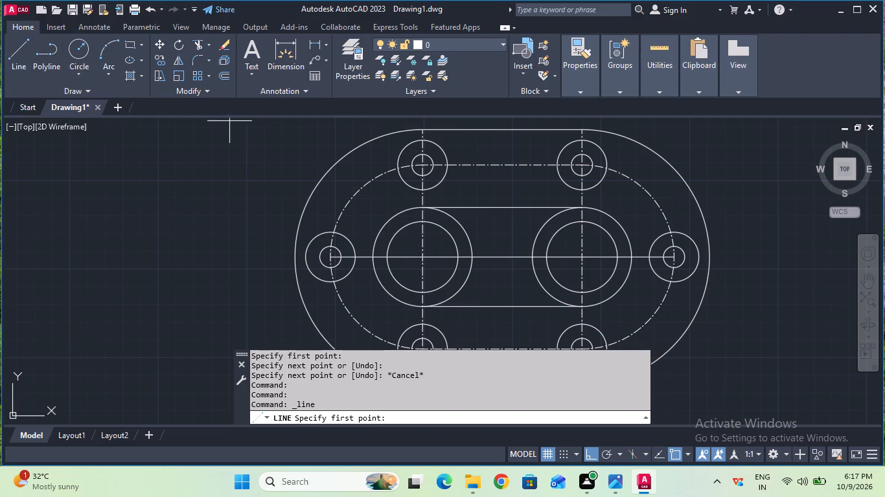
left_click(420, 217)
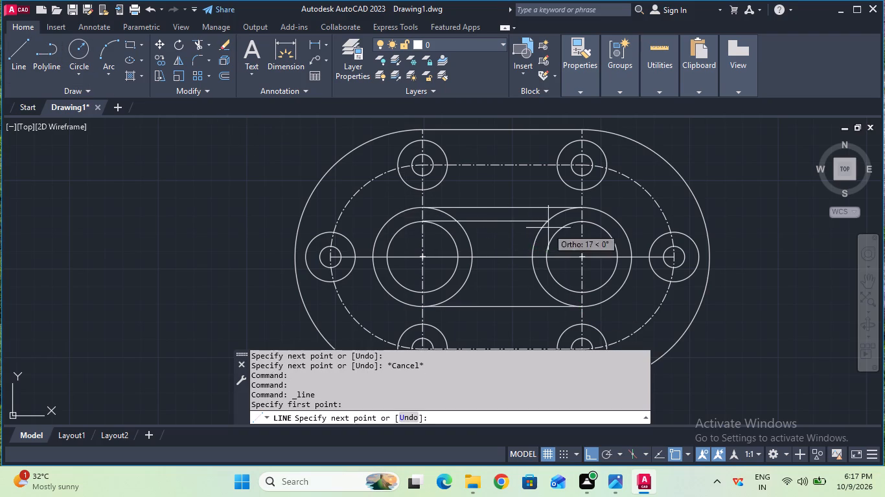
left_click(579, 223)
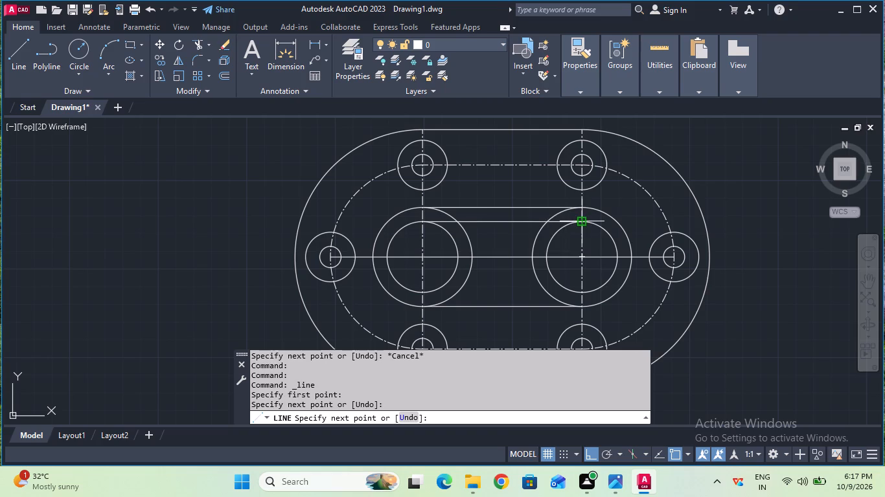
key("Escape")
left_click(27, 56)
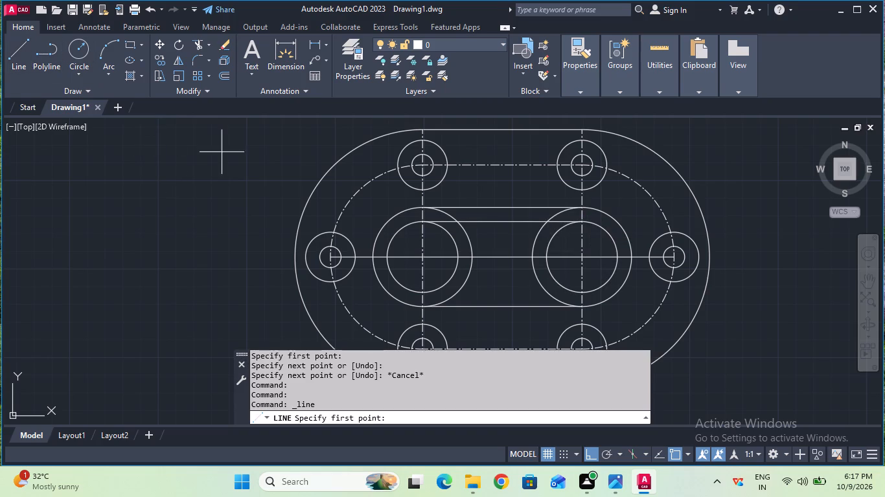
left_click(421, 292)
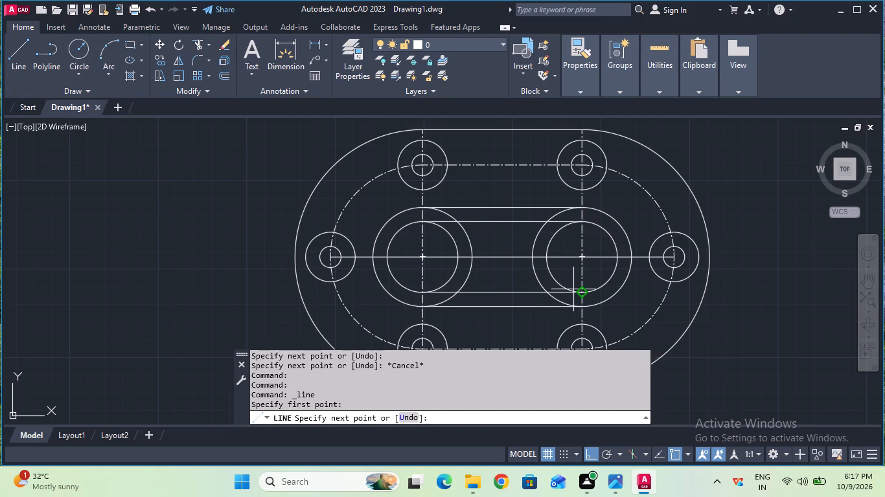
left_click(579, 289)
key("Escape")
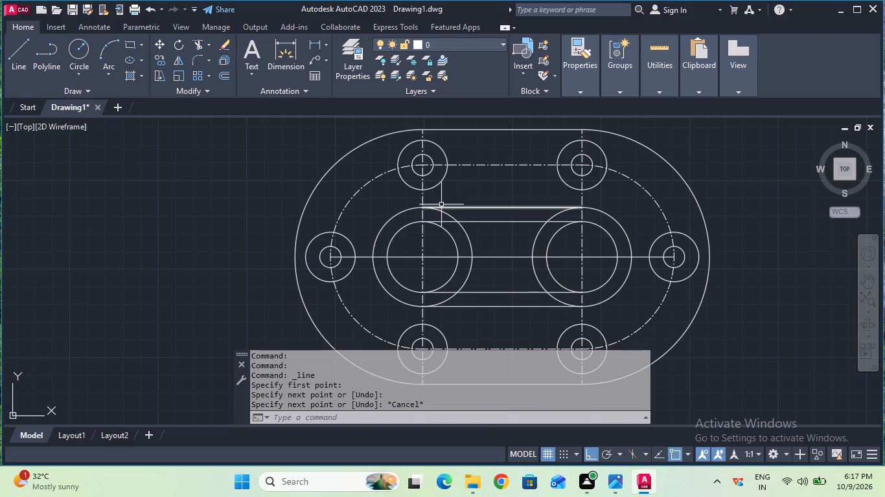
Trim the inward-facing arcs of the 5 mm and 7 mm radius circles to leave two concentric slot outlines.
left_click(204, 47)
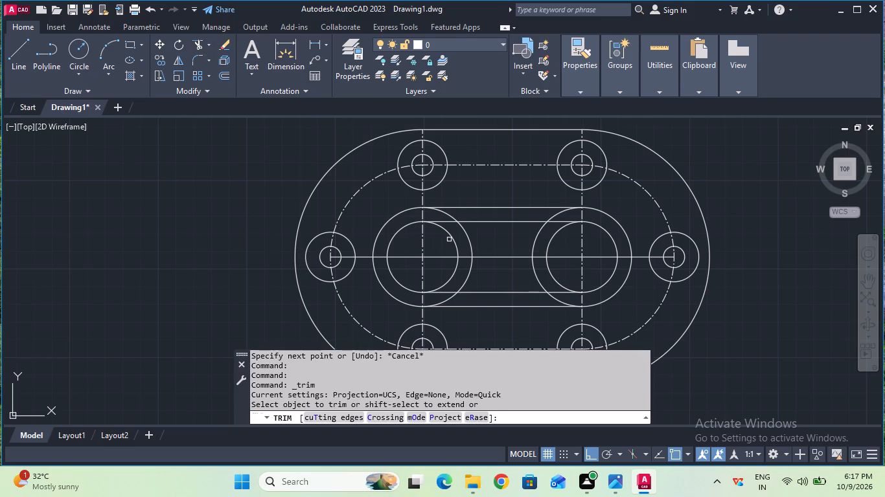
left_click_drag(449, 239, 462, 234)
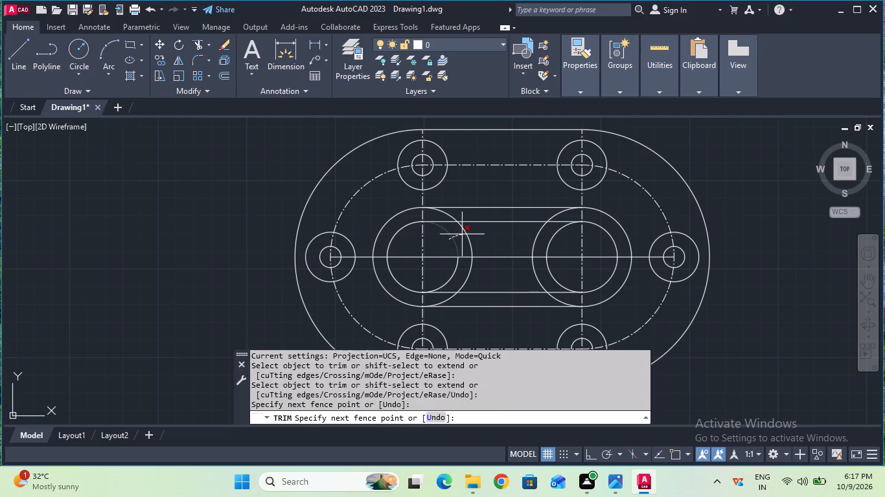
left_click_drag(462, 234, 466, 232)
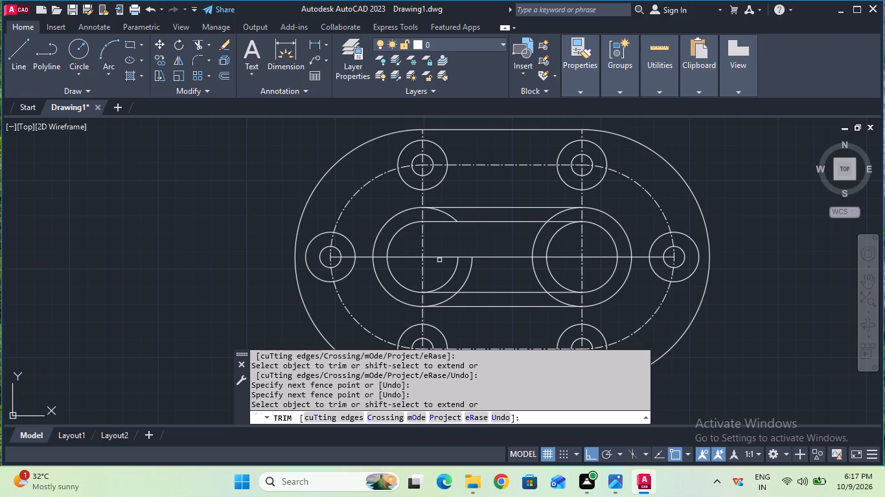
left_click_drag(437, 271, 473, 272)
left_click_drag(534, 277, 549, 279)
left_click(549, 274)
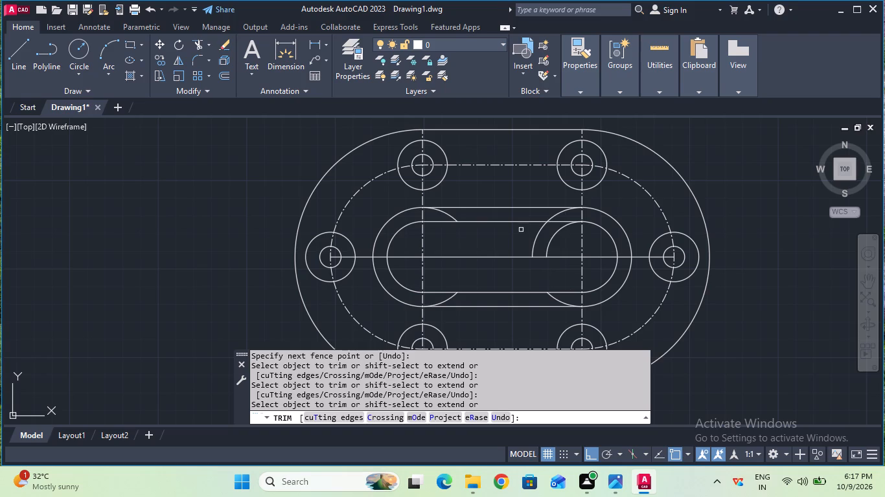
left_click_drag(524, 234, 557, 235)
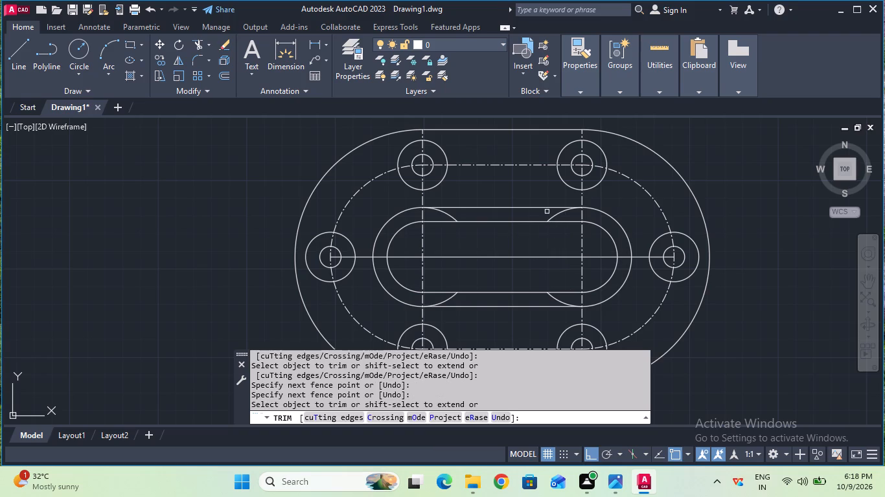
left_click(554, 214)
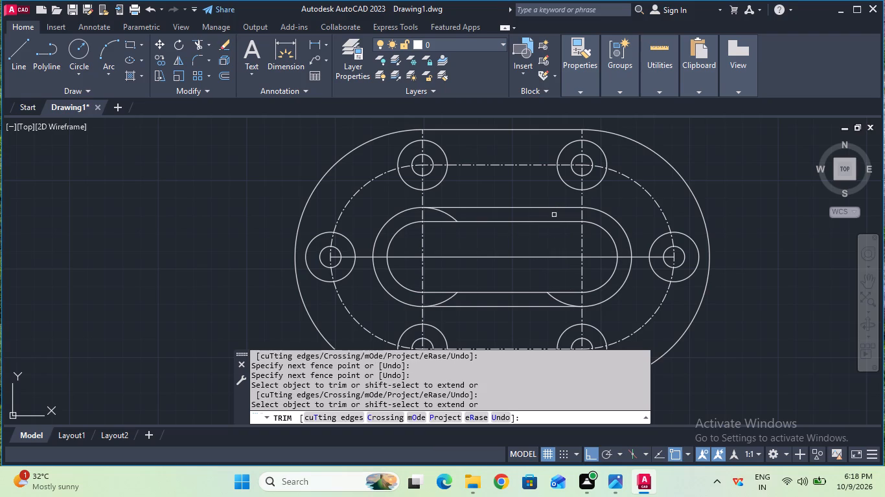
left_click(448, 215)
left_click(447, 300)
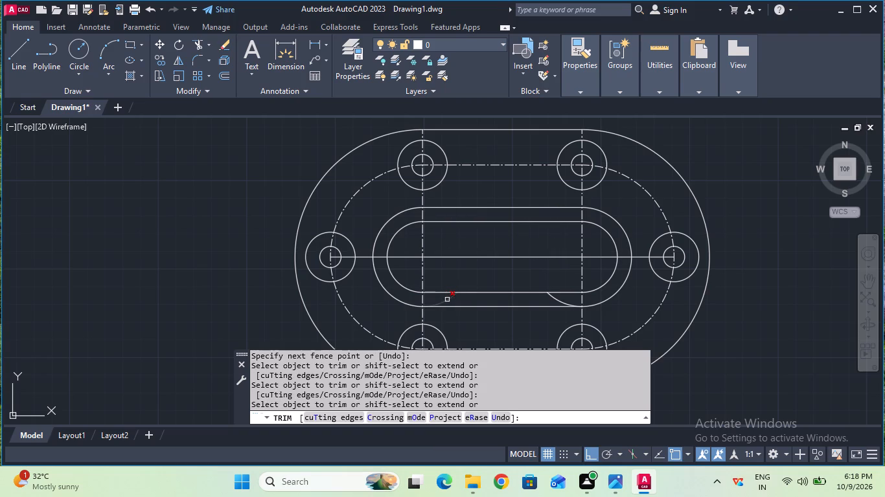
left_click(558, 300)
key("Escape")
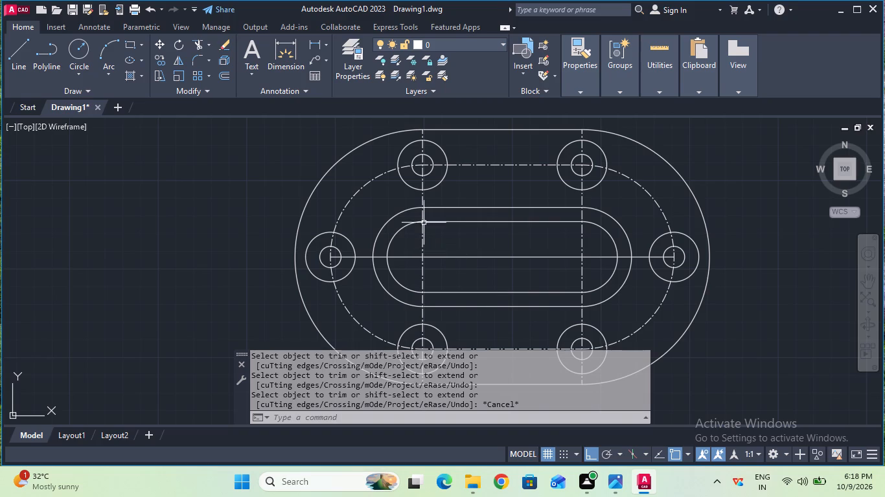
Draw a 5 mm diameter circle at each crossing of the vertical centrelines with the horizontal middle line.
left_click(78, 55)
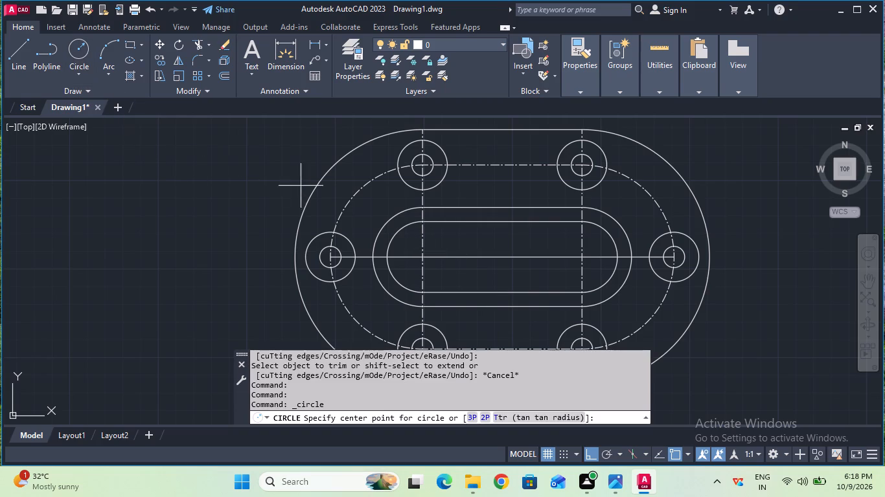
left_click(93, 79)
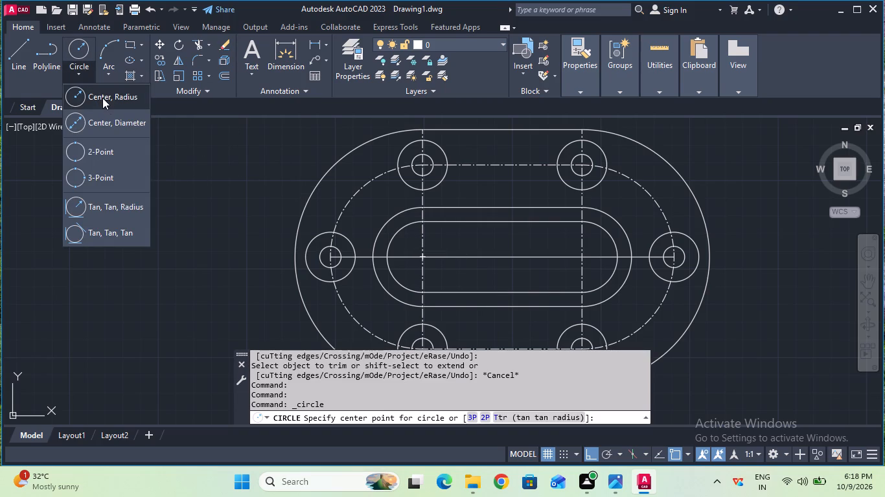
left_click(109, 113)
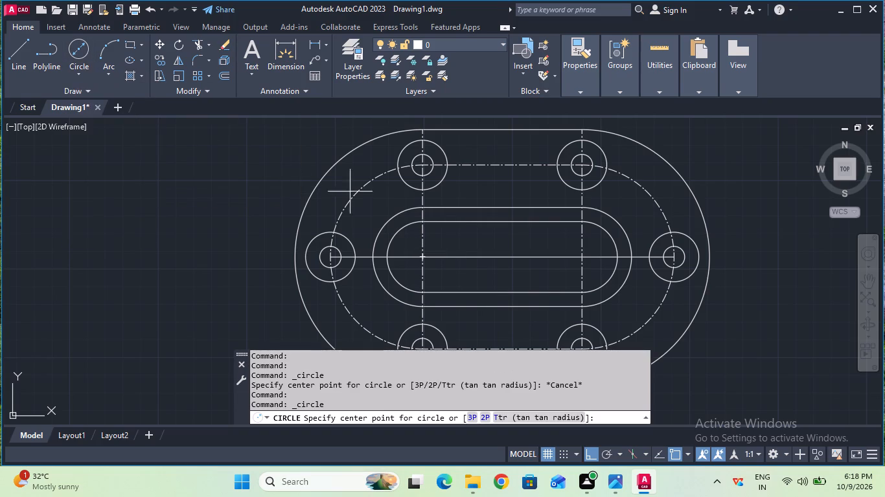
left_click(424, 258)
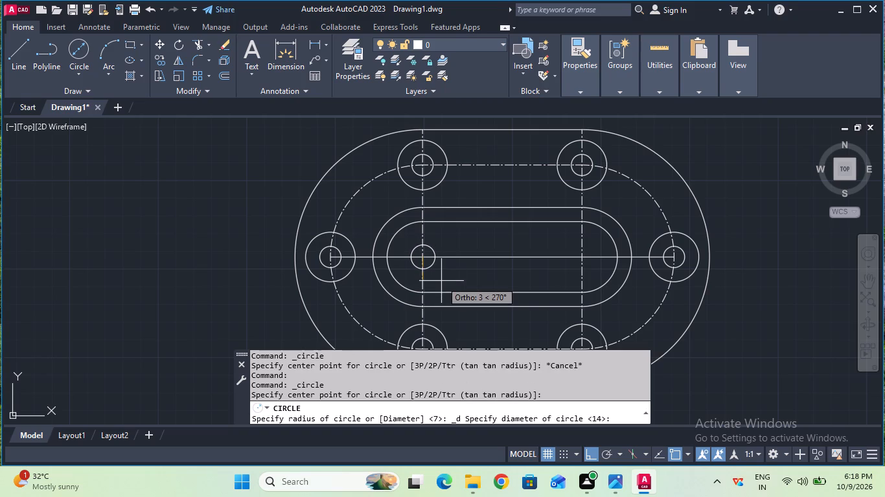
key("5")
key("Return")
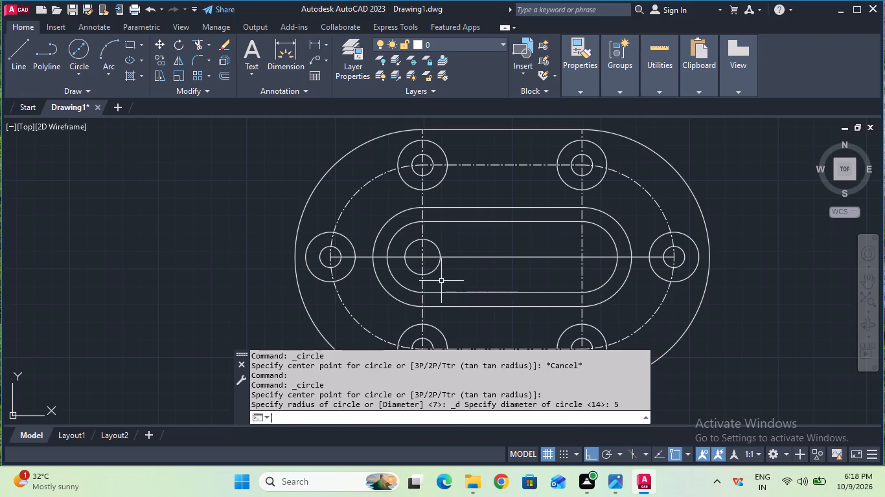
left_click(72, 50)
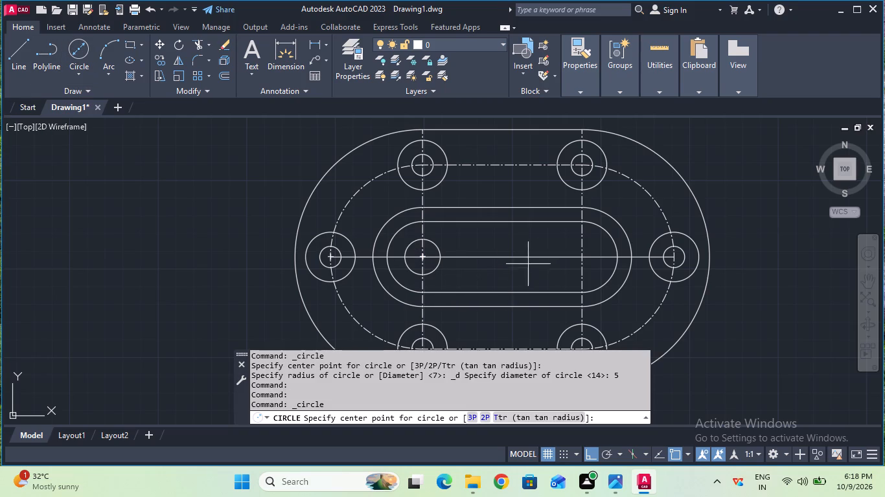
left_click(584, 254)
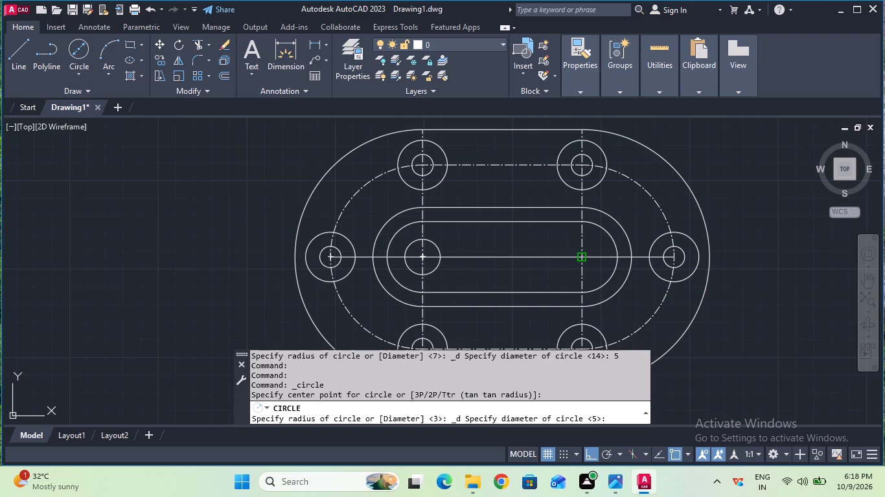
key("5")
key("Return")
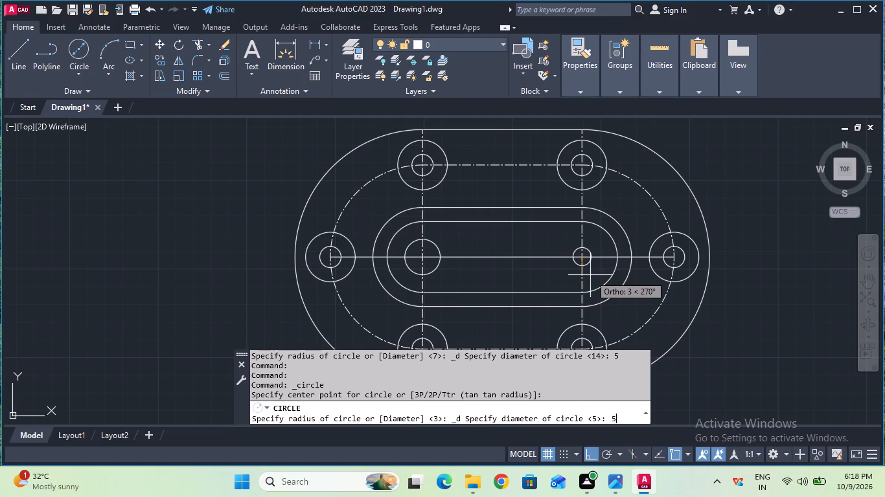
Select the entire drawing and join its connected lines and arcs into polylines.
scroll(590, 275, "down", 2)
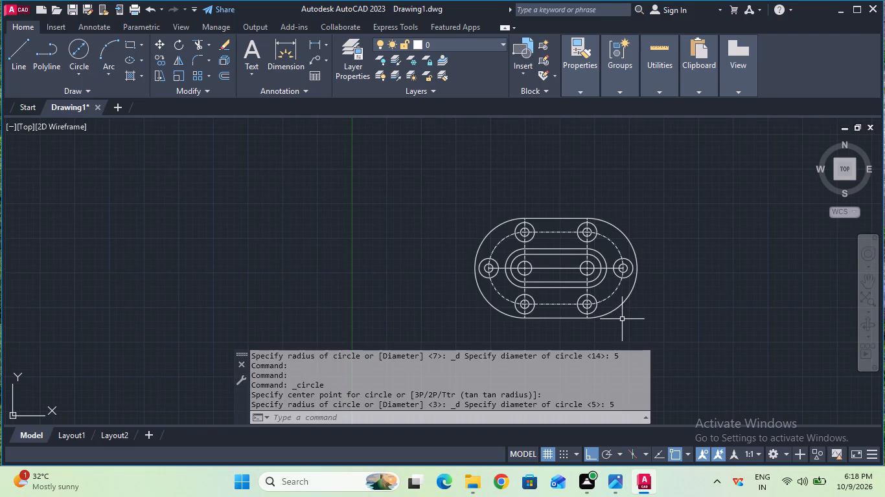
middle_click_drag(622, 320, 614, 267)
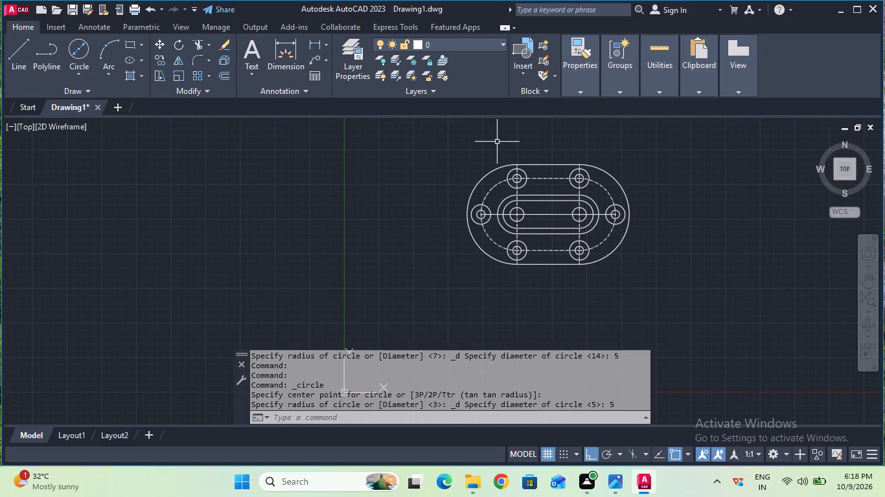
left_click(422, 126)
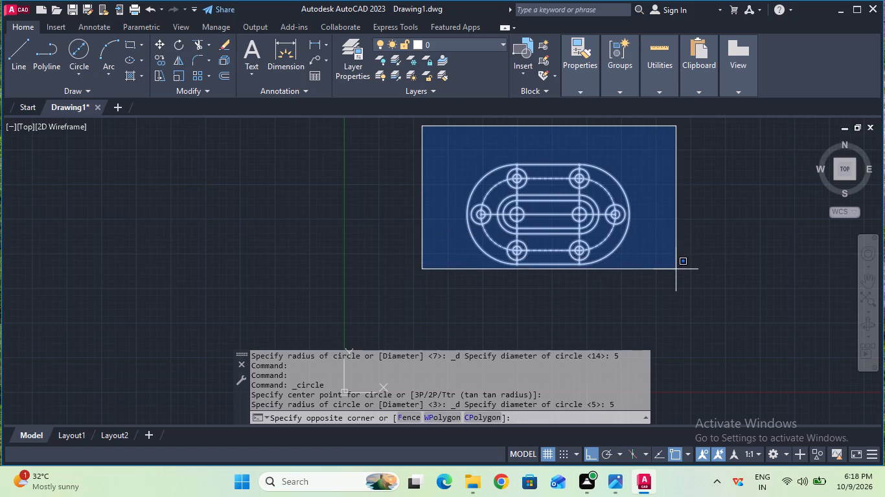
left_click(676, 269)
type("join")
key("Return")
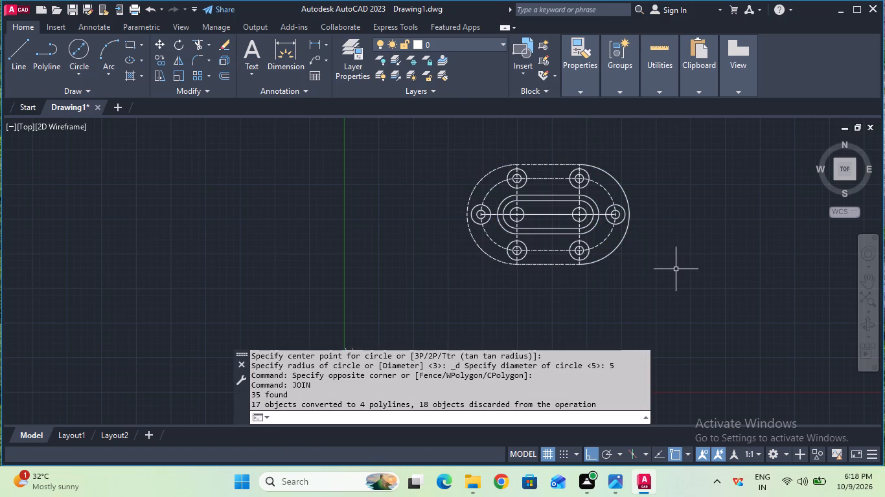
Set the linetype of the joined polyline forming the outer slot's left arc and straight edges to ByLayer.
scroll(638, 250, "up", 2)
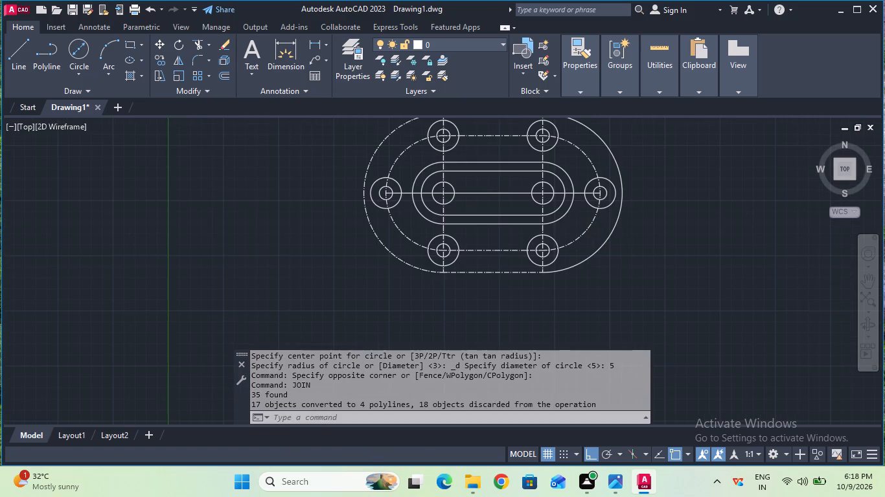
scroll(638, 250, "down", 2)
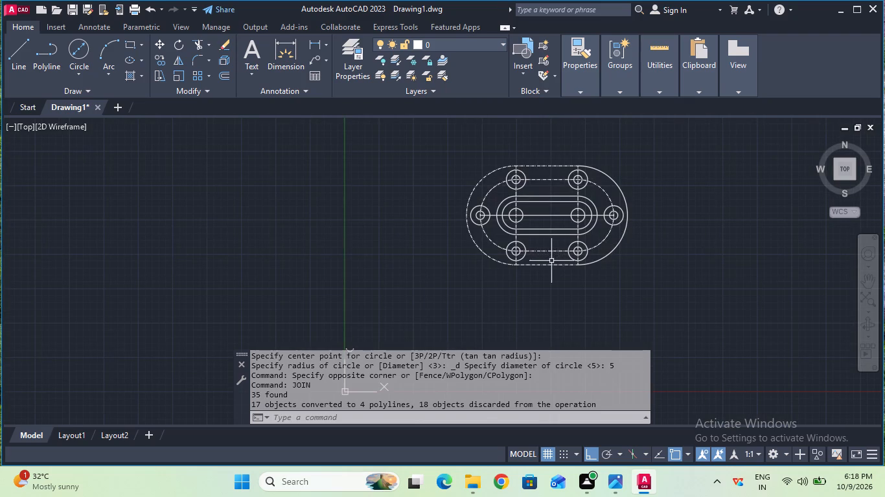
left_click(551, 264)
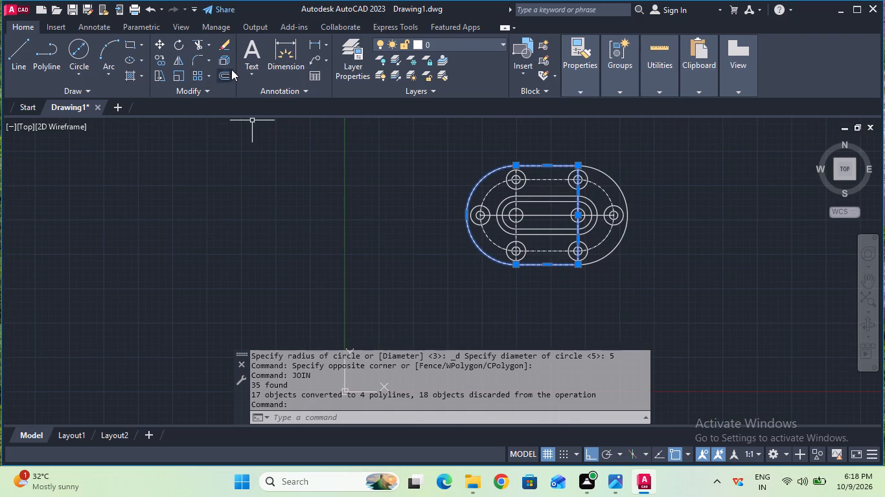
left_click(637, 140)
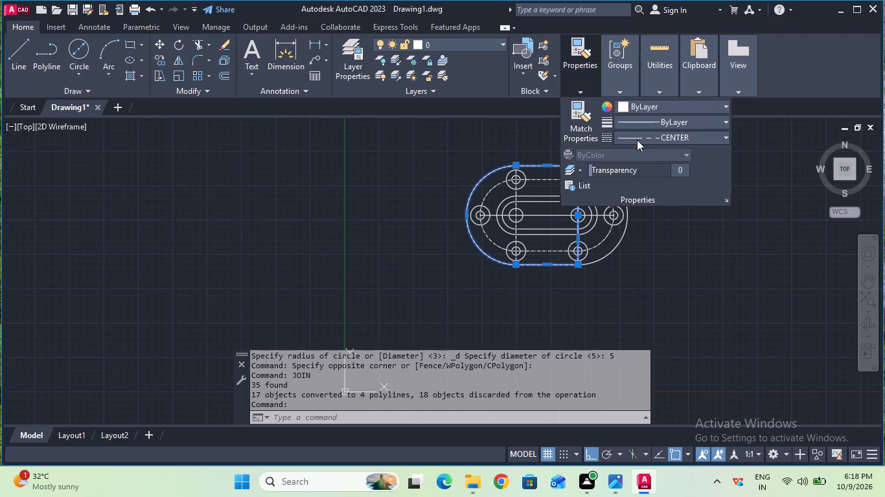
left_click(649, 155)
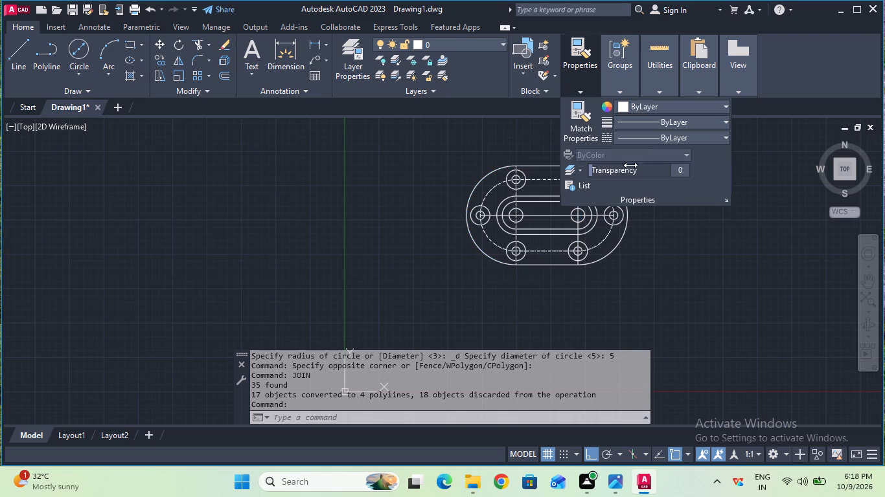
scroll(592, 187, "up", 2)
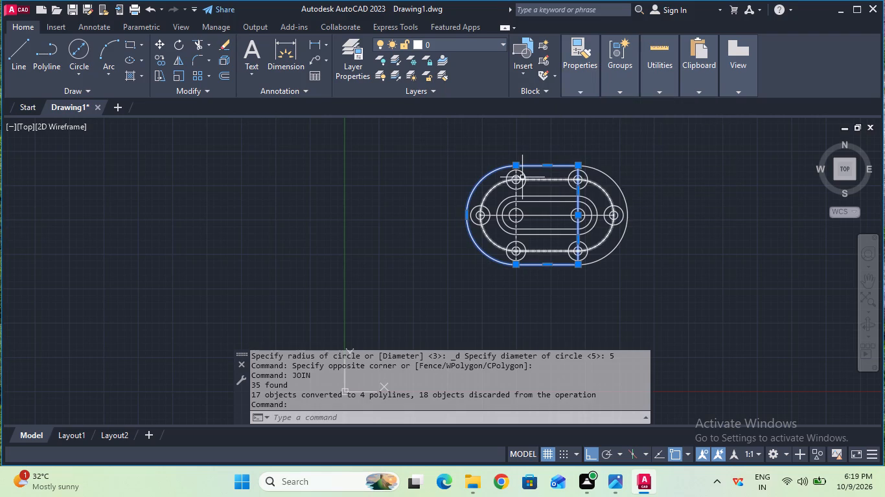
key("Escape")
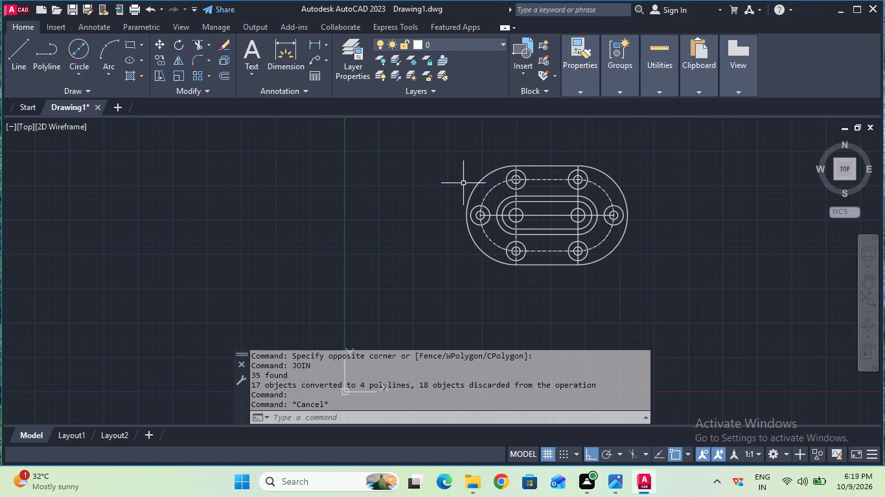
scroll(477, 183, "up", 2)
scroll(477, 183, "down", 2)
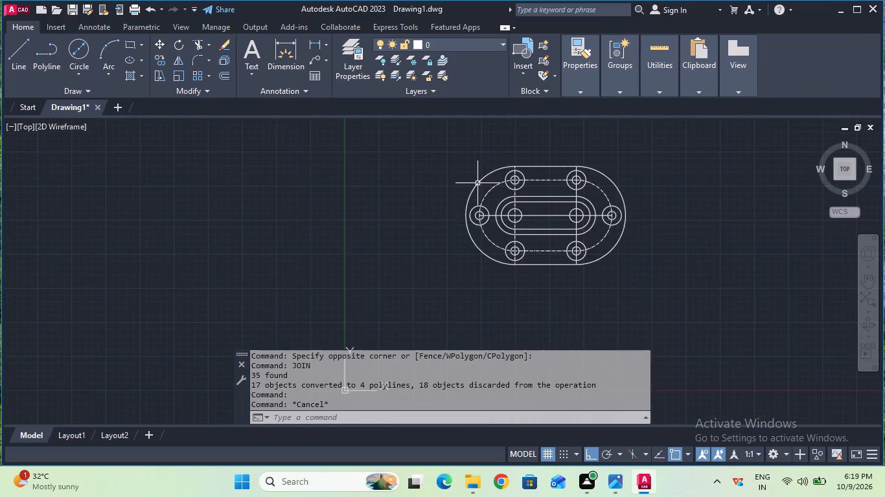
Set the current linetype to CENTER and draw a vertical line about 27 mm down from the left end of the 7 mm radius slot.
scroll(477, 183, "down", 1)
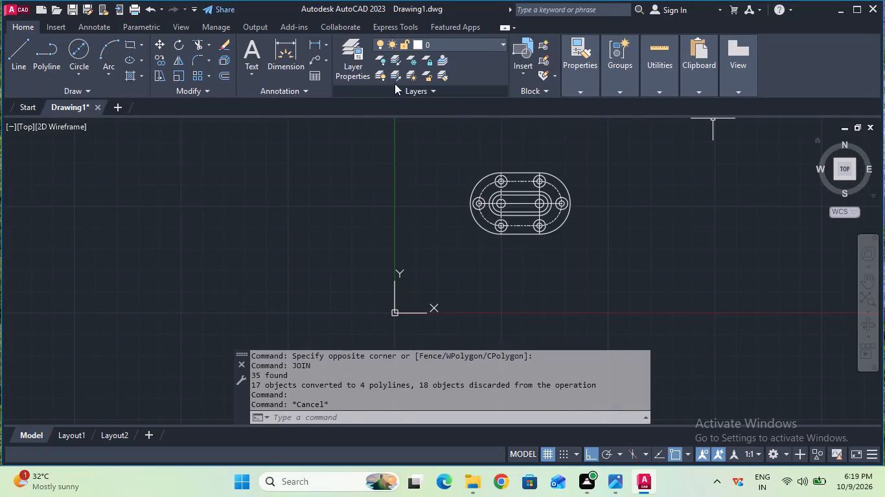
left_click(19, 57)
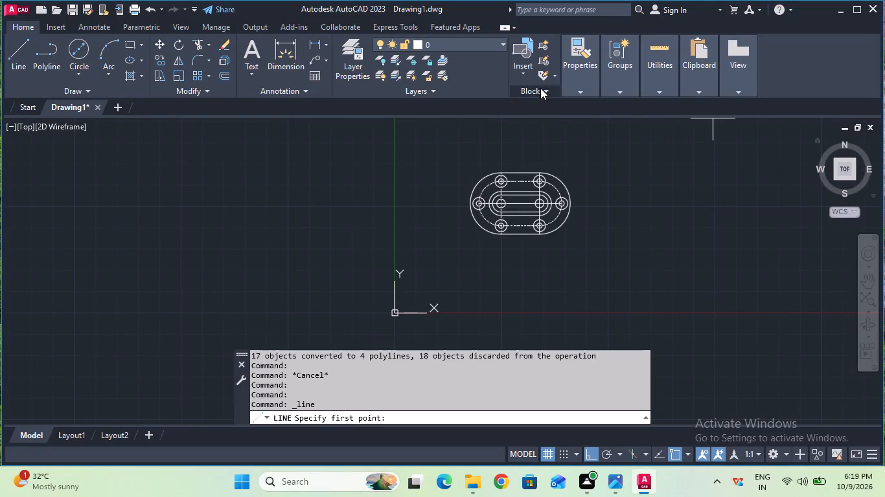
left_click(614, 131)
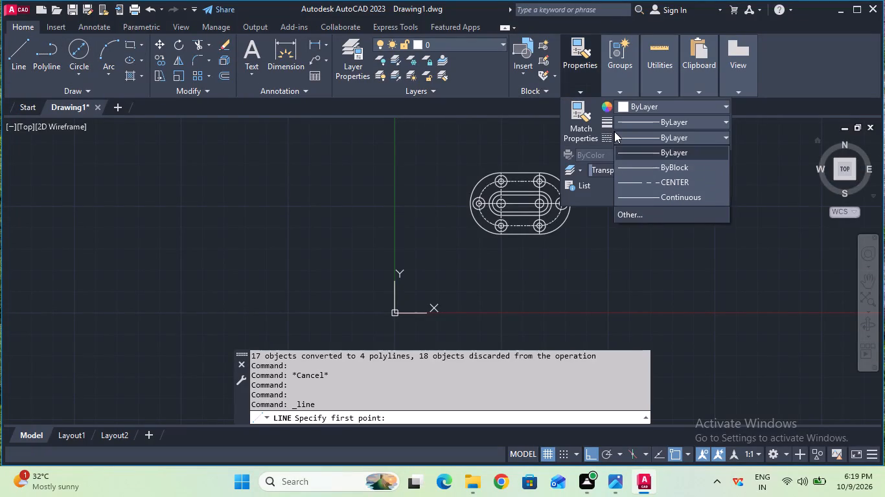
left_click(635, 184)
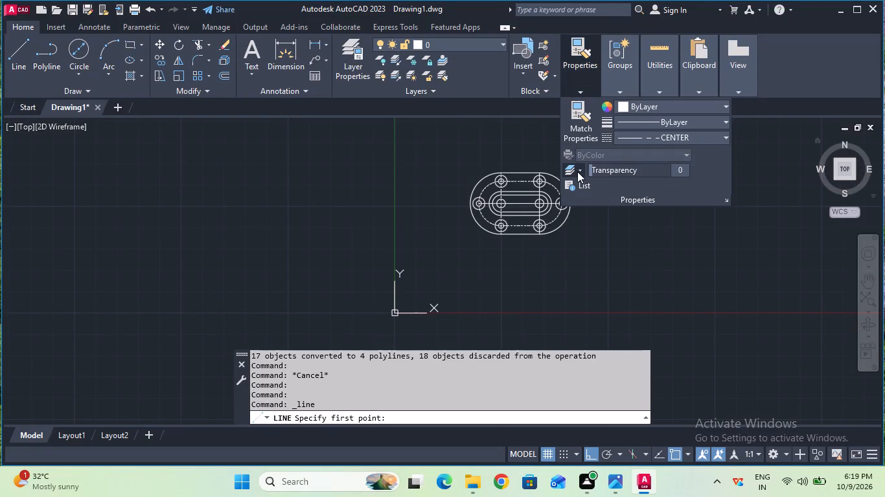
scroll(577, 171, "up", 2)
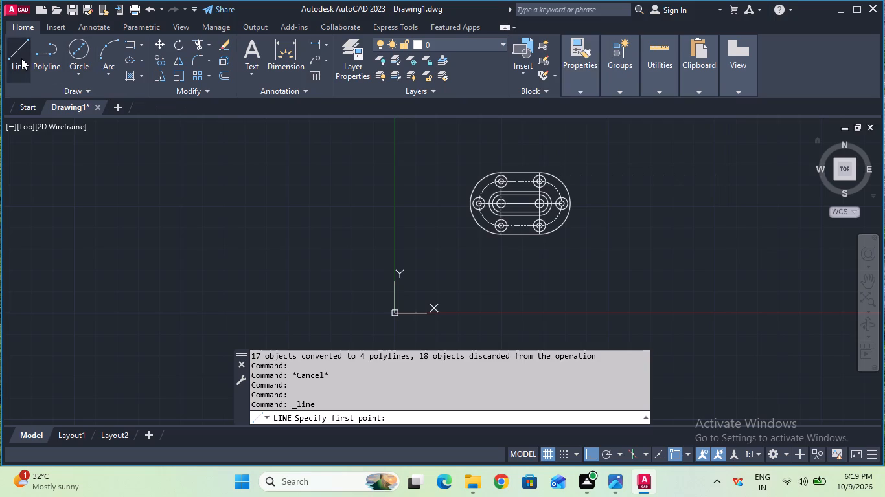
left_click(21, 58)
scroll(452, 177, "up", 2)
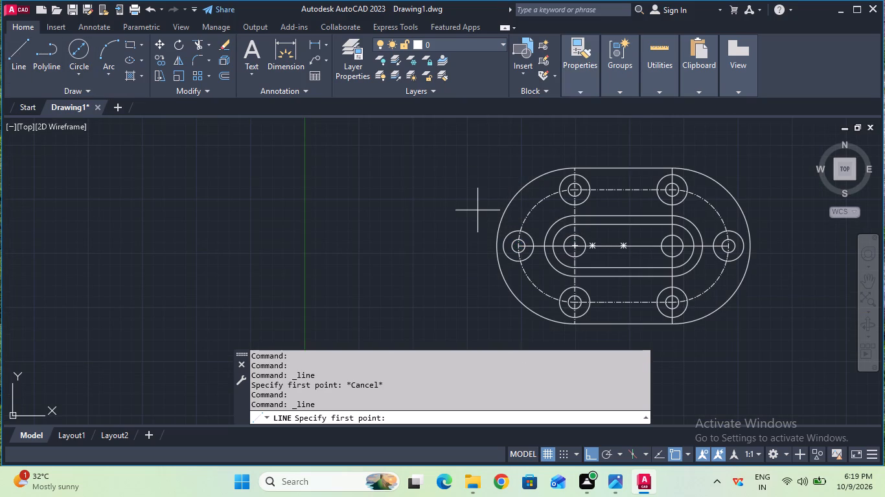
middle_click_drag(477, 210, 398, 130)
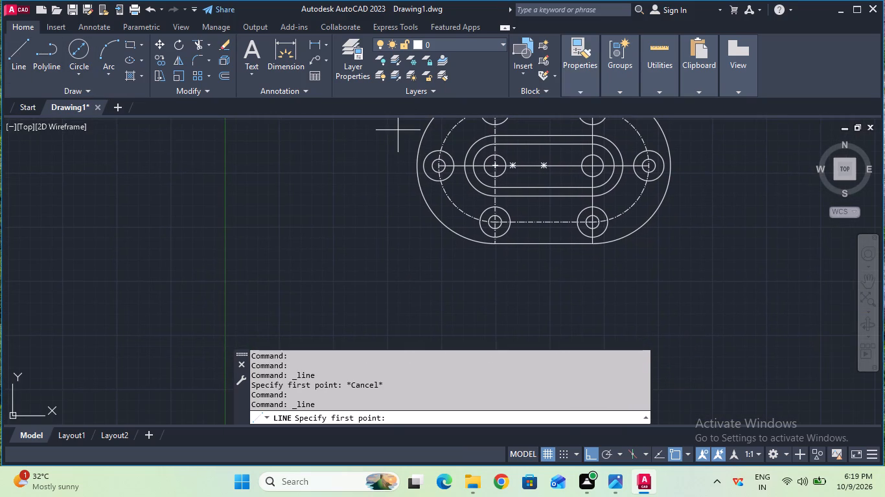
left_click(466, 168)
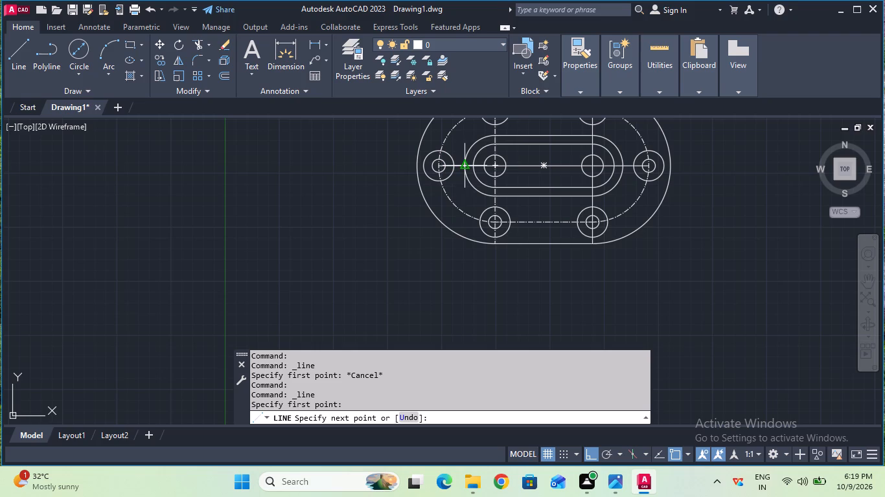
left_click(457, 285)
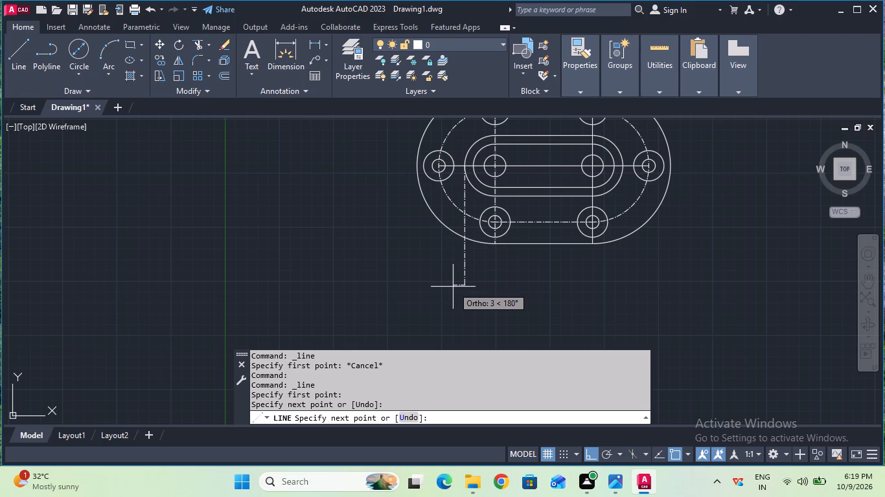
key("Escape")
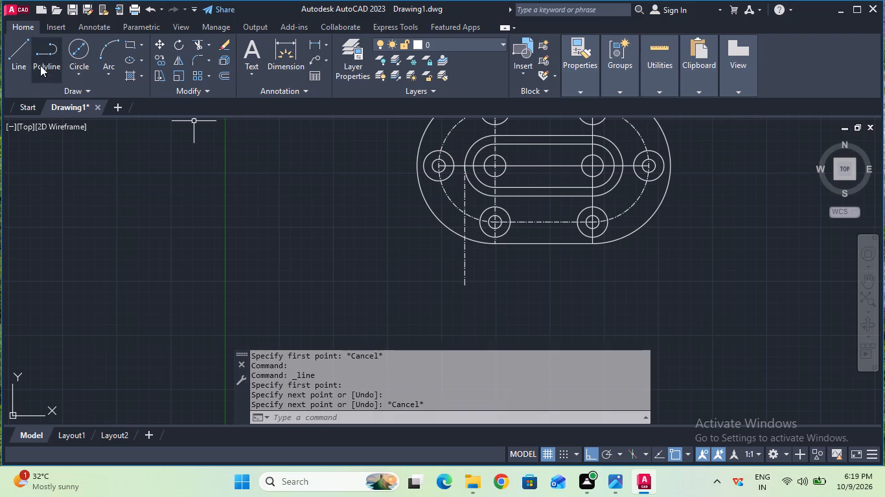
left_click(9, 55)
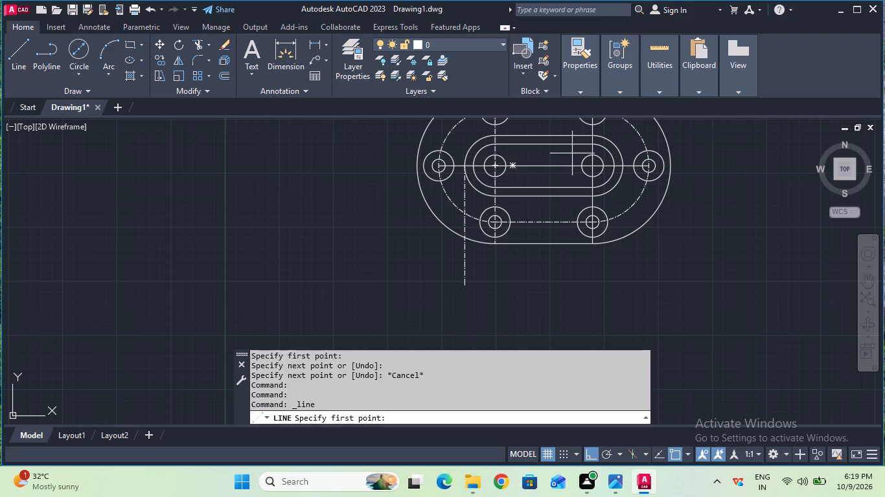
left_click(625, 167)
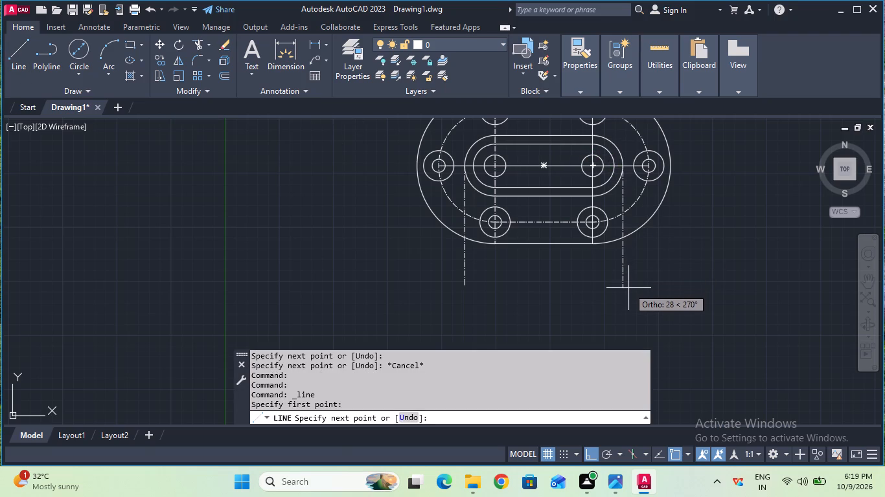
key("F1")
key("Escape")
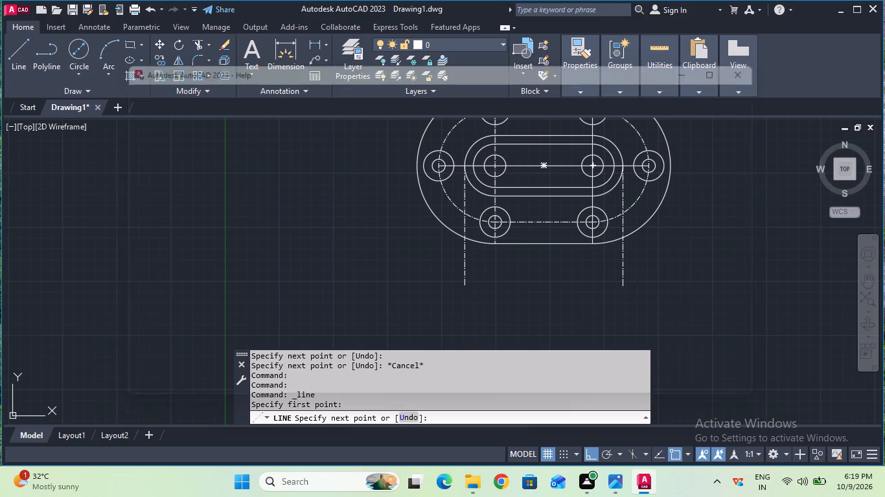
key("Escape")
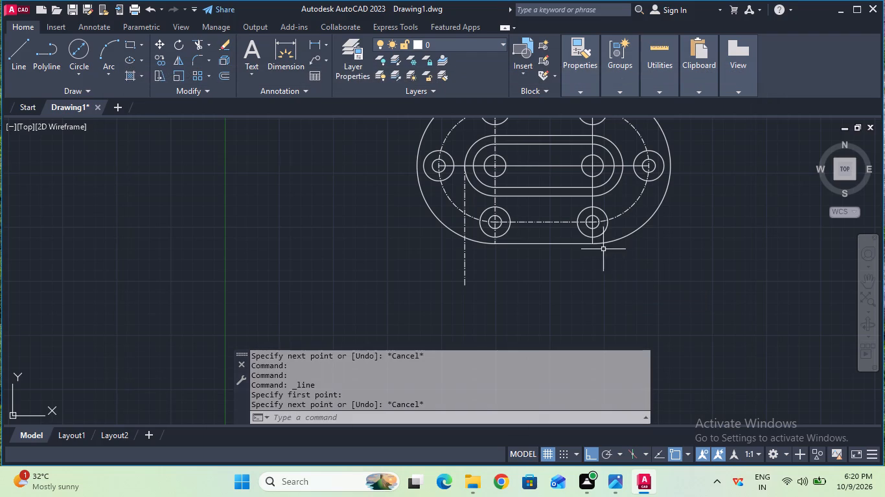
Measure the overall horizontal width of the 7 mm radius slot between its left and right ends.
left_click(316, 40)
left_click(464, 164)
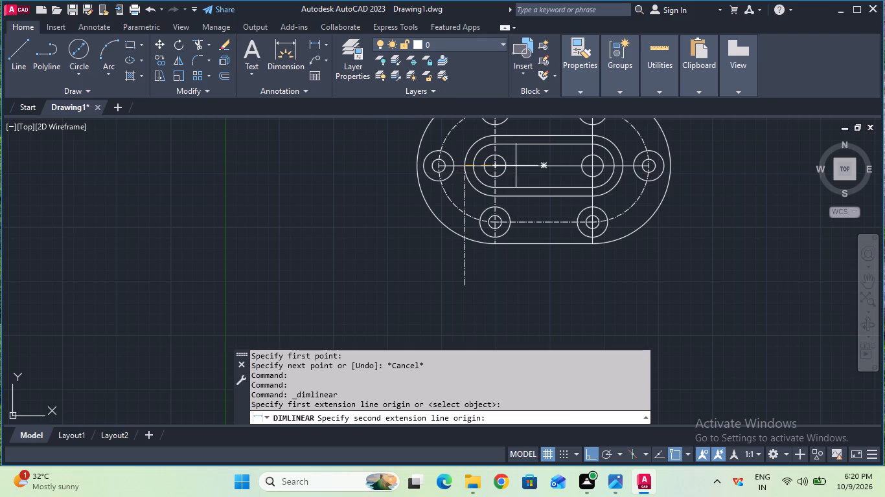
left_click(621, 166)
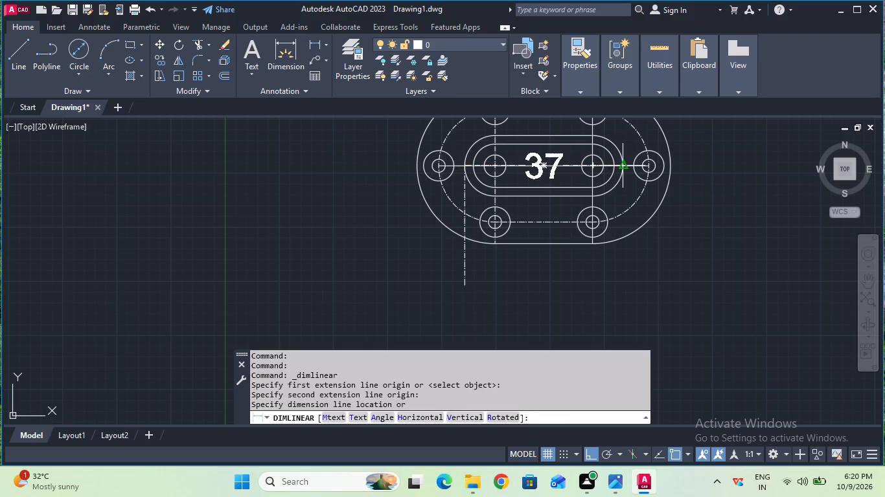
key("Escape")
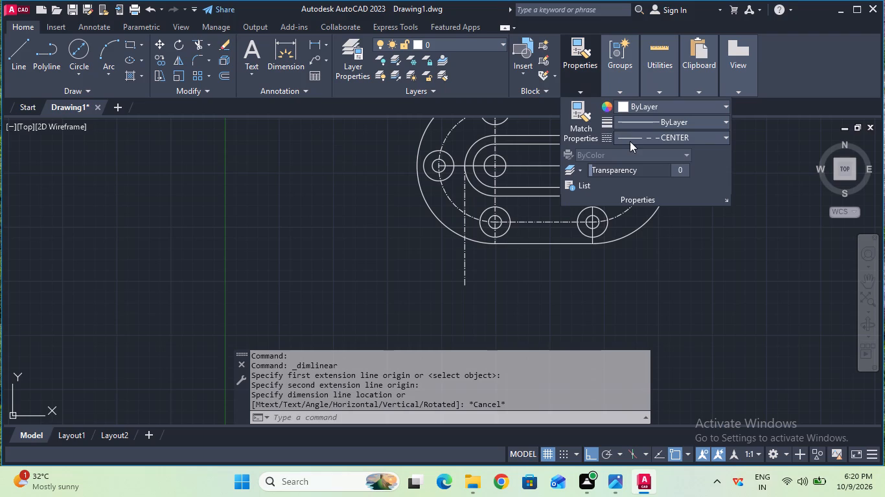
Set the current linetype to ByLayer and draw a 37 mm horizontal line rightward from the lower end of the vertical projection line.
left_click(631, 137)
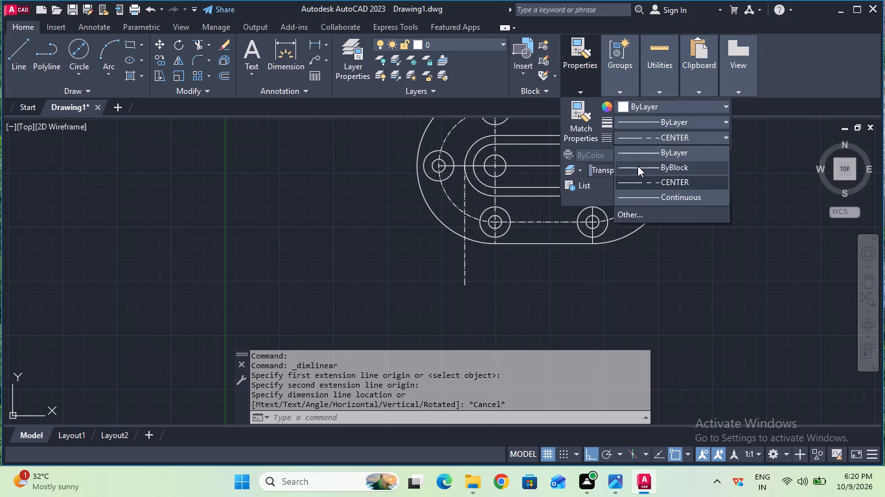
left_click(638, 166)
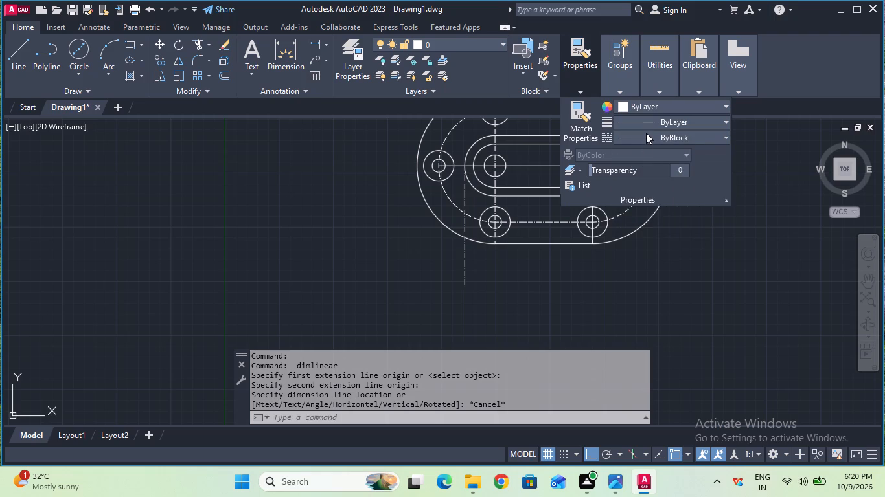
left_click(646, 133)
left_click(650, 148)
left_click(28, 60)
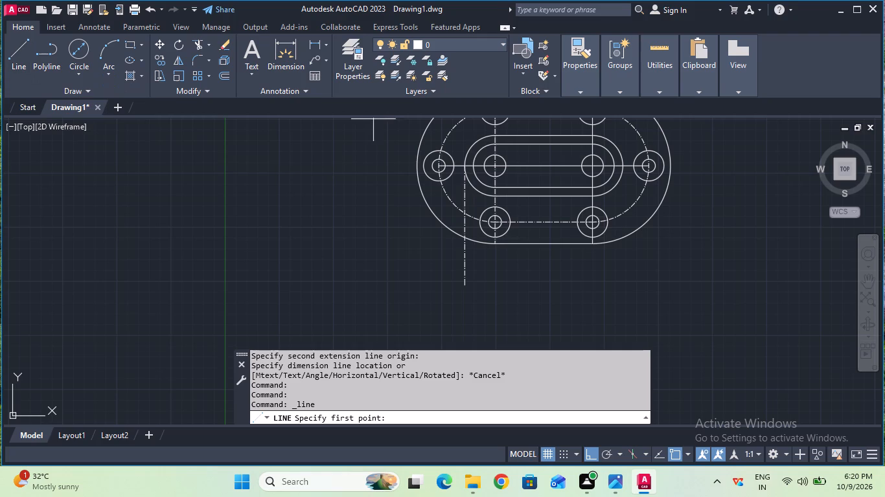
double_click(464, 282)
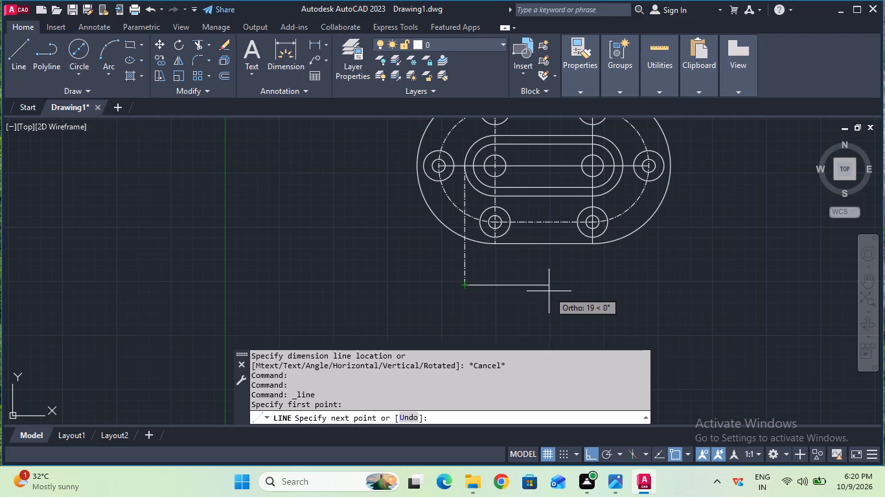
key("3")
key("7")
key("Return")
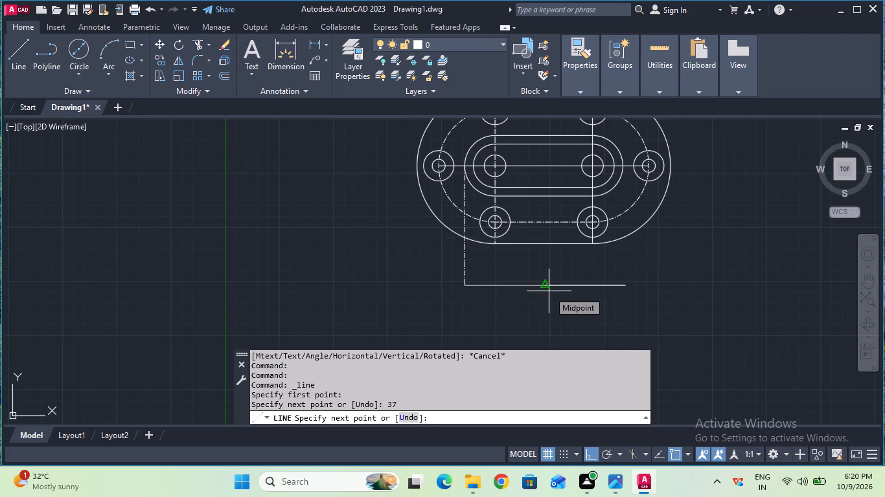
key("Escape")
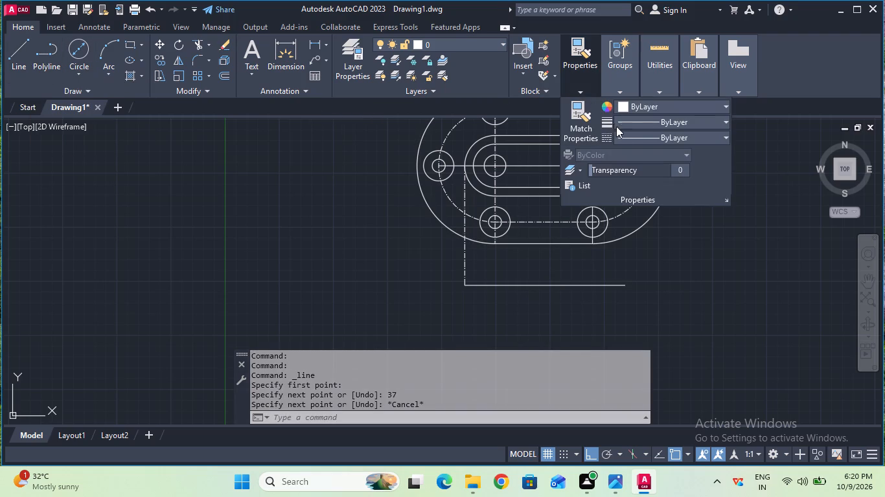
Set the current linetype to CENTER and draw a line from the 7 mm radius slot's right end to the 37 mm line's right end.
left_click(621, 133)
left_click(676, 182)
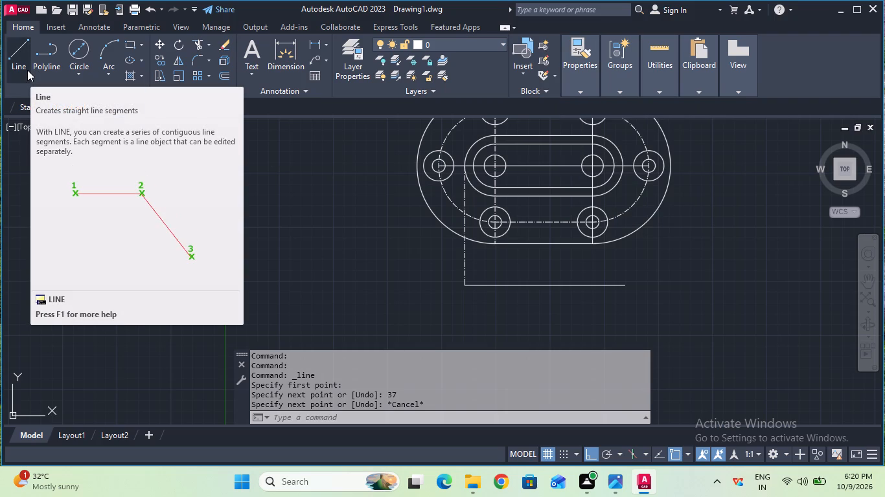
left_click(27, 70)
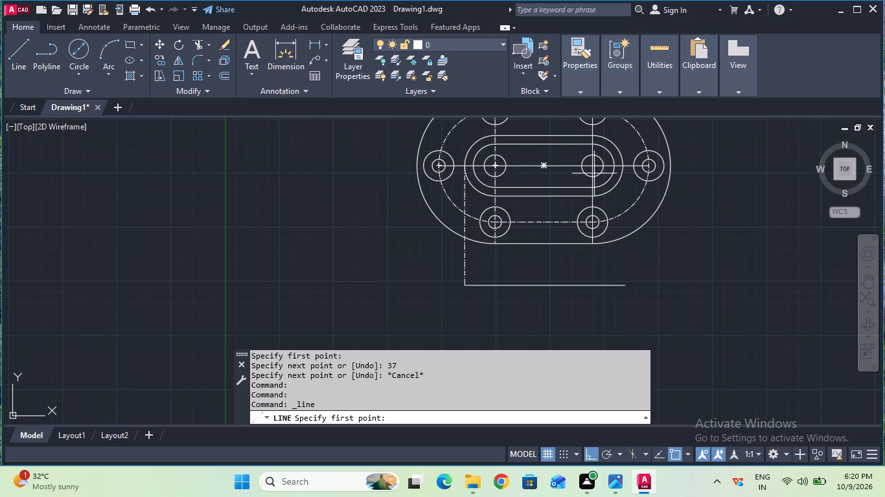
left_click(622, 168)
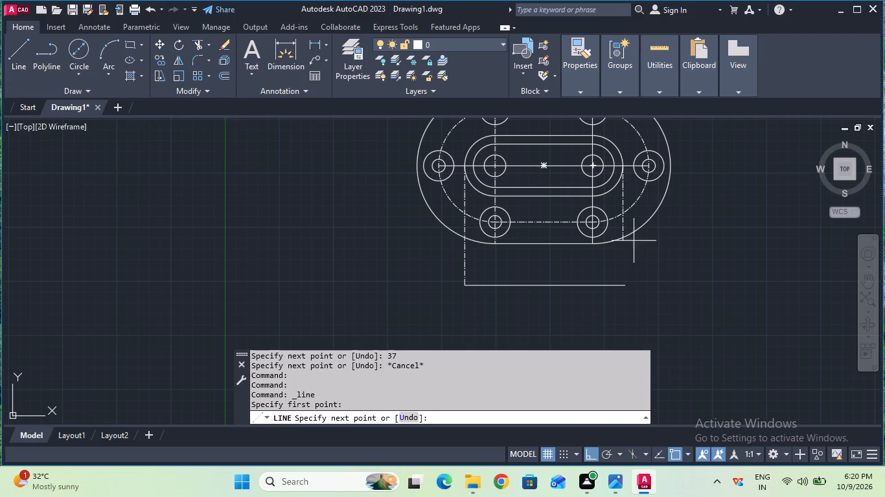
left_click(625, 283)
scroll(625, 283, "up", 2)
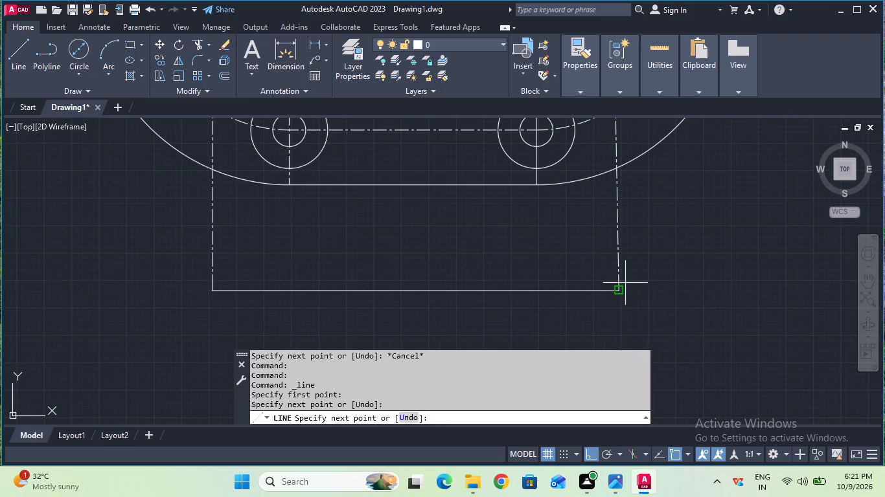
key("Escape")
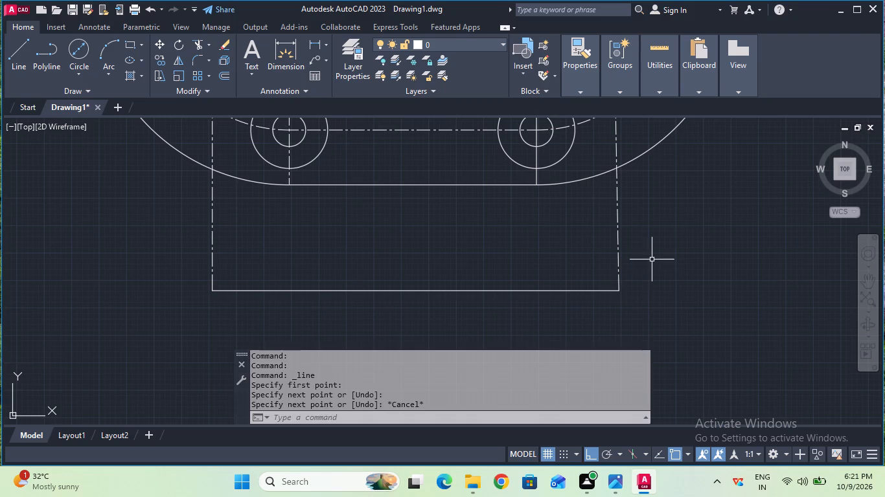
Delete the slightly slanted centreline joining the 7 mm radius slot's right end to the 37 mm horizontal line.
scroll(652, 260, "down", 2)
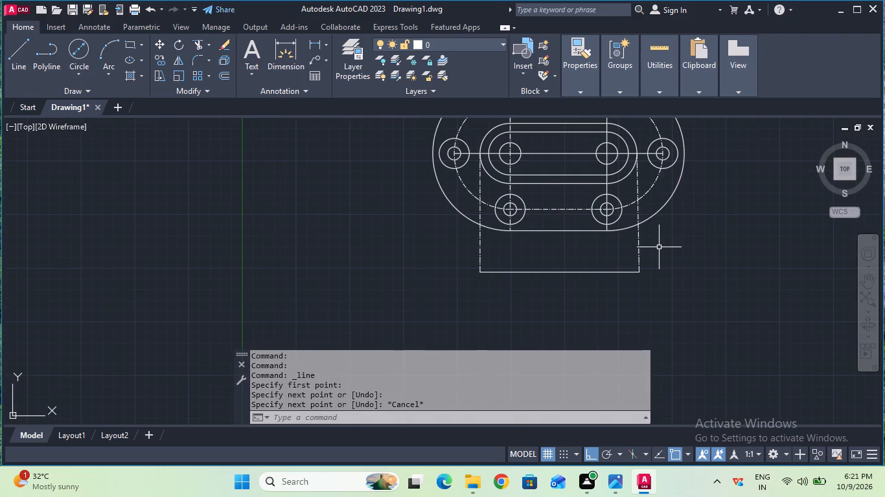
scroll(663, 245, "up", 1)
middle_click_drag(663, 245, 660, 298)
scroll(660, 298, "up", 1)
scroll(660, 298, "down", 1)
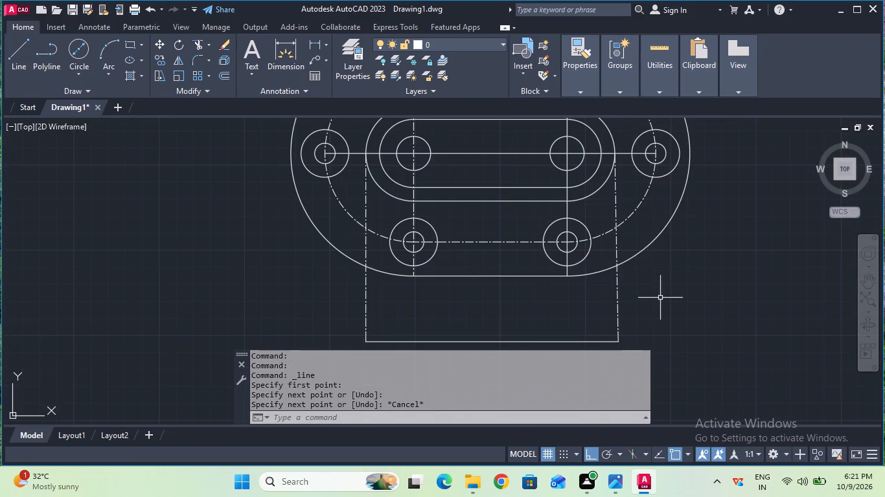
left_click(617, 304)
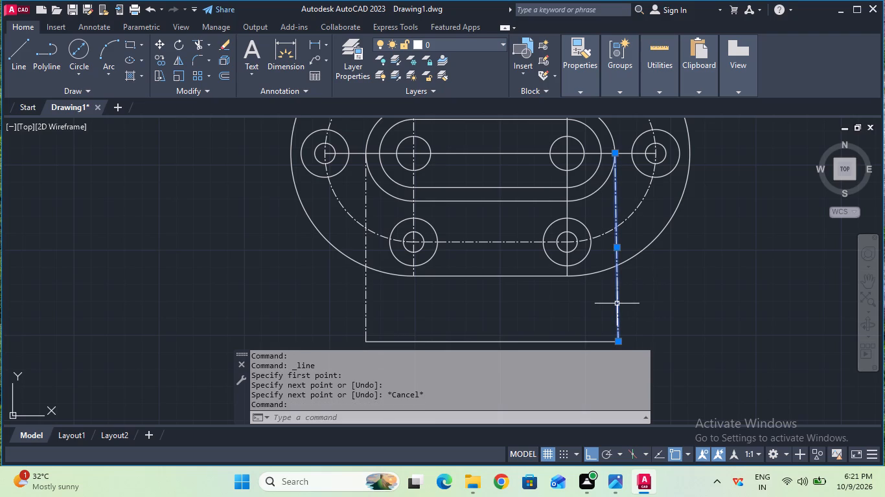
key("Delete")
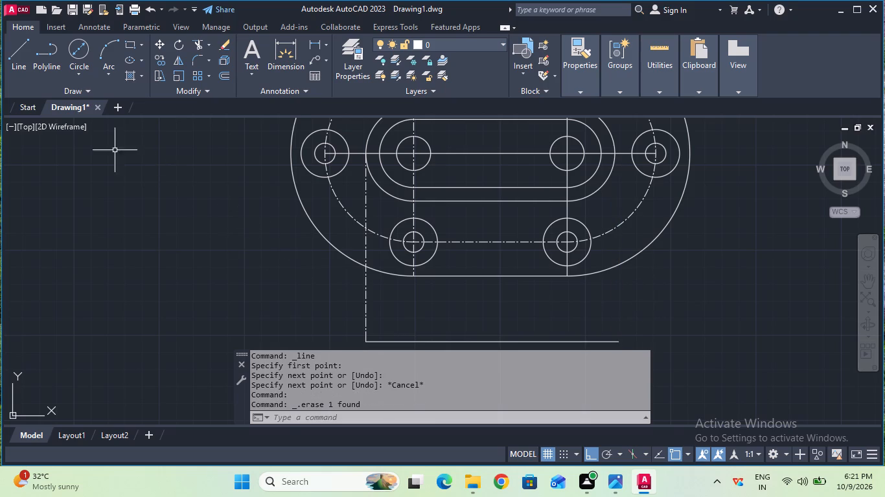
Draw an 18 mm vertical centreline straight down from the right end of the 7 mm radius slot.
left_click(30, 63)
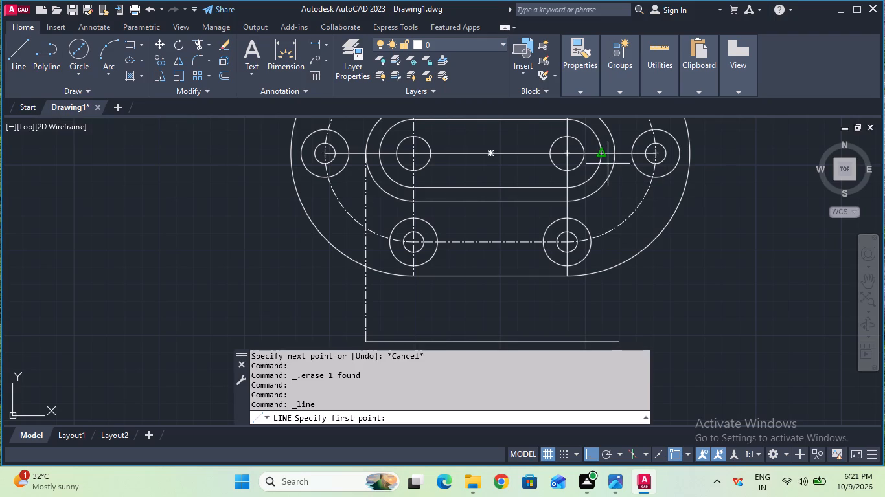
left_click(614, 154)
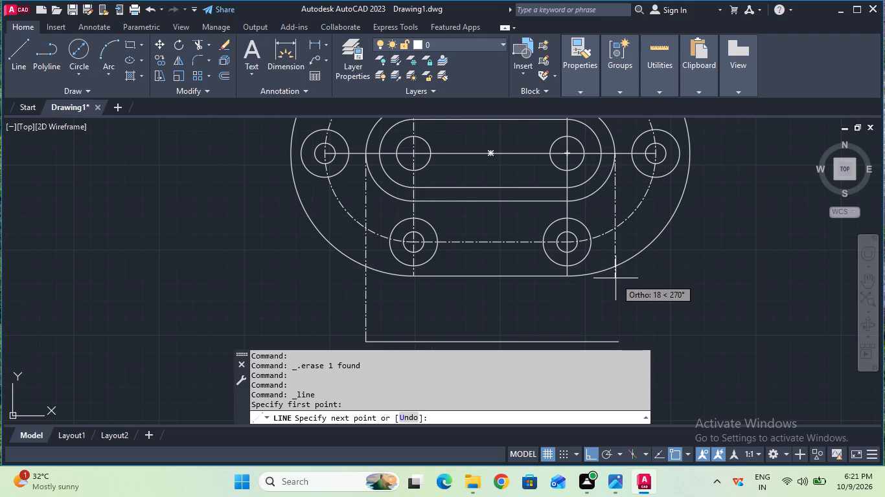
type("18")
key("Return")
key("Escape")
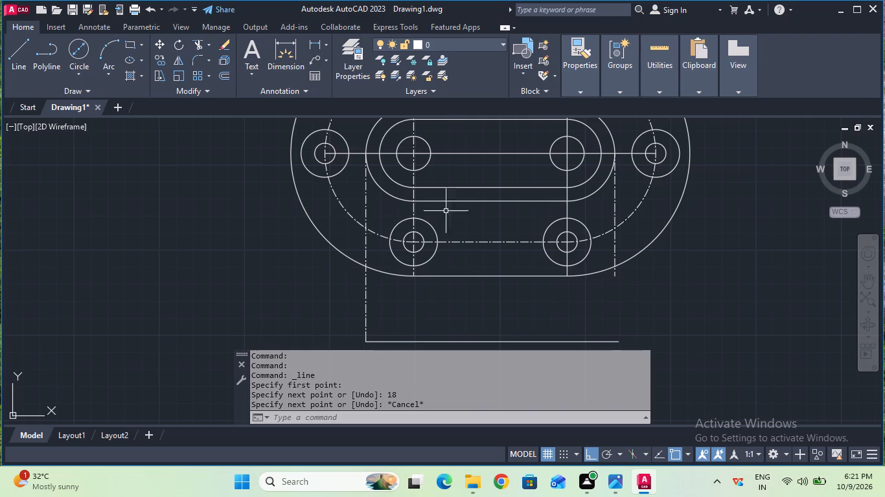
Extend the new right-hand vertical projection line down to the horizontal line below the part.
left_click(210, 47)
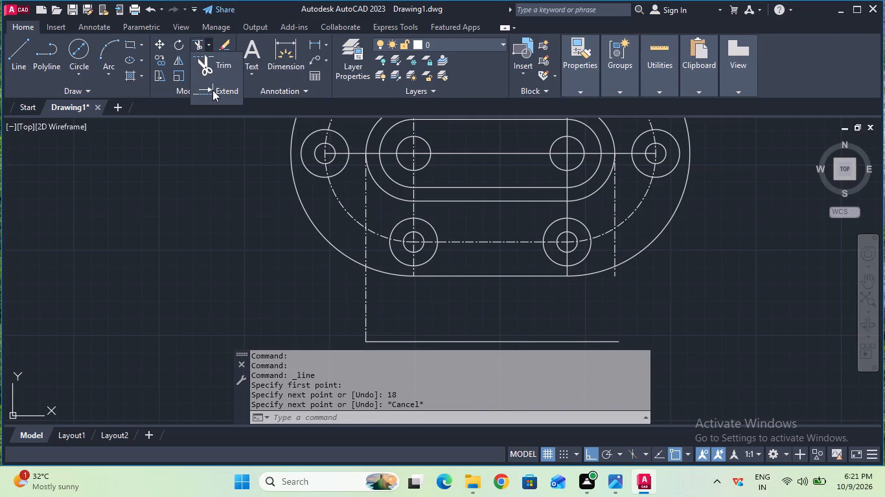
left_click(213, 90)
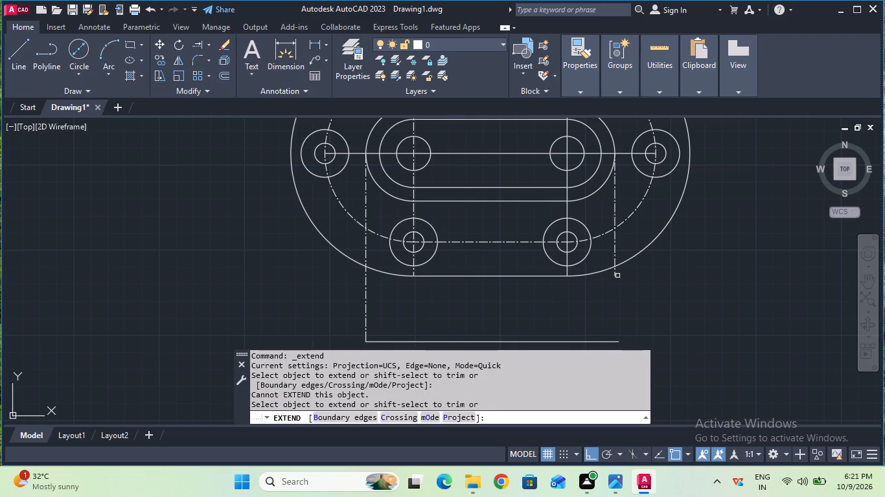
left_click(615, 274)
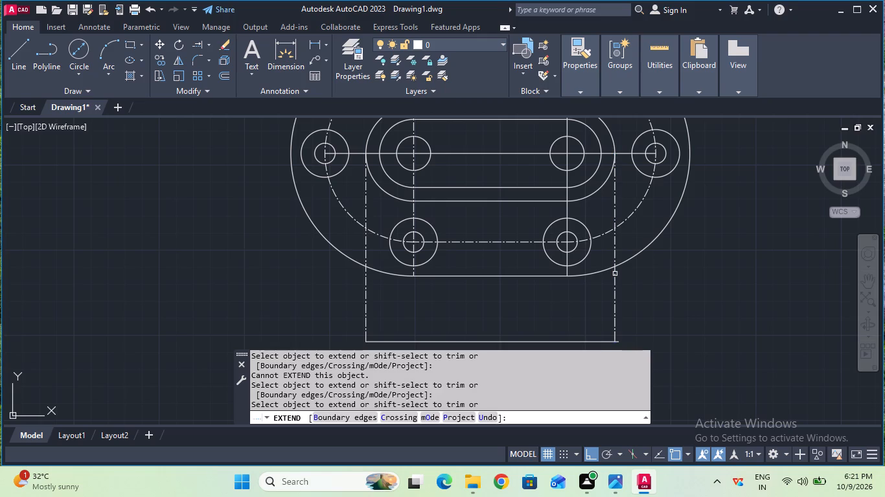
key("Escape")
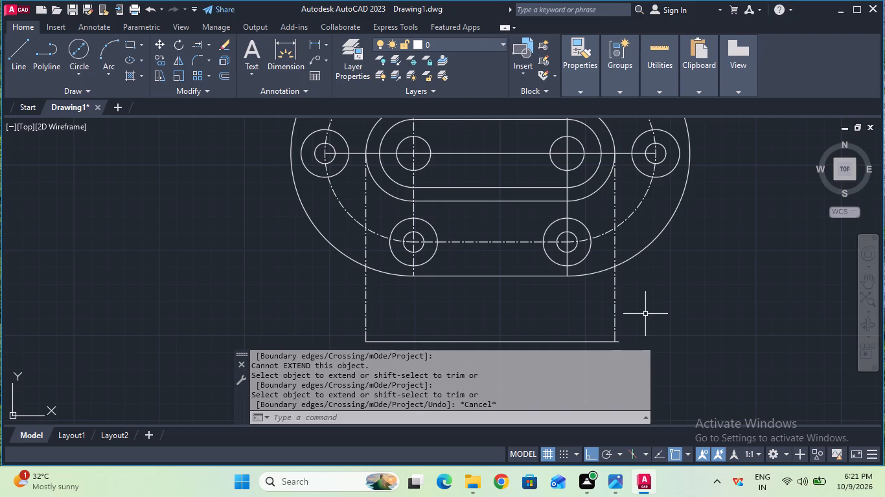
Trim the short overhang of the lower horizontal line beyond the right-hand vertical projection line.
middle_click_drag(645, 314, 652, 268)
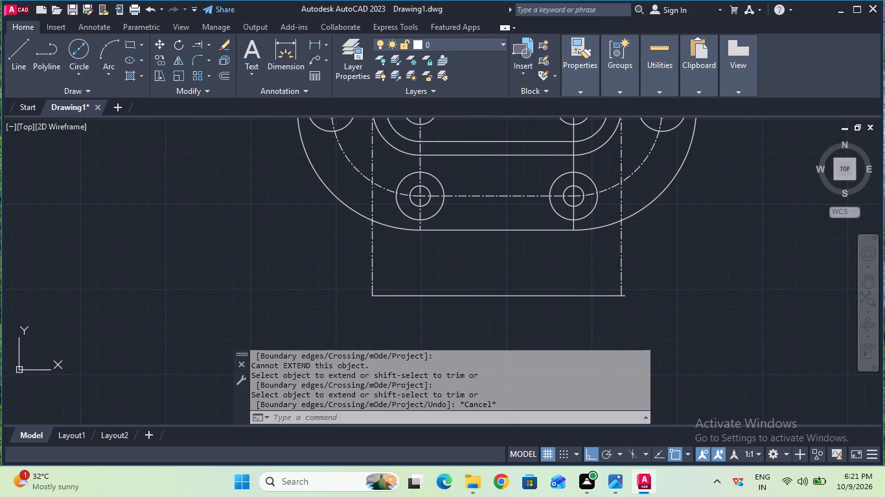
scroll(652, 268, "down", 1)
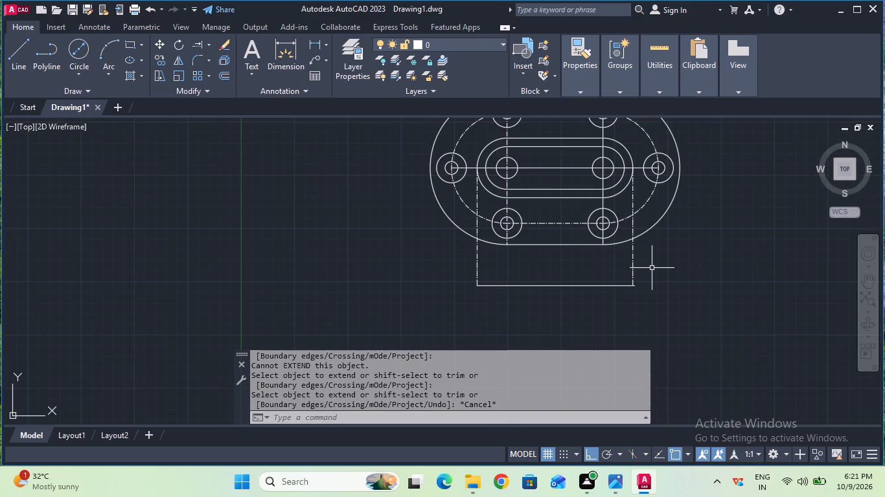
left_click(206, 47)
left_click(211, 65)
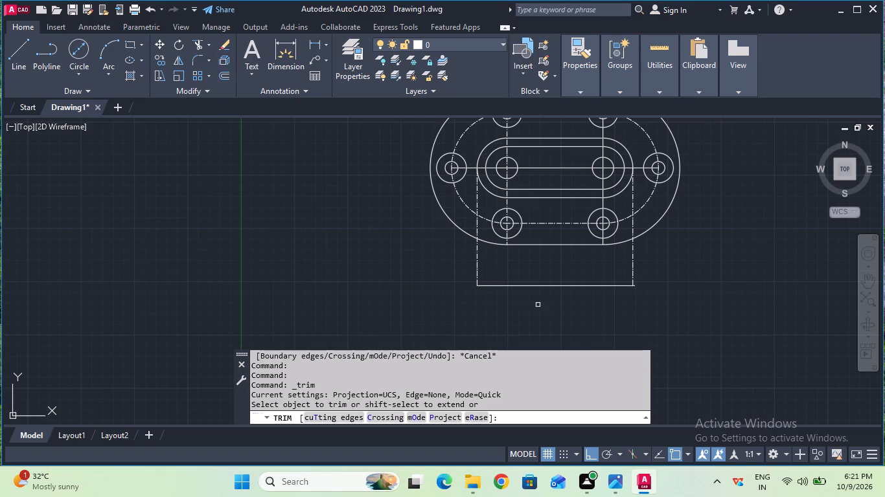
scroll(580, 304, "up", 2)
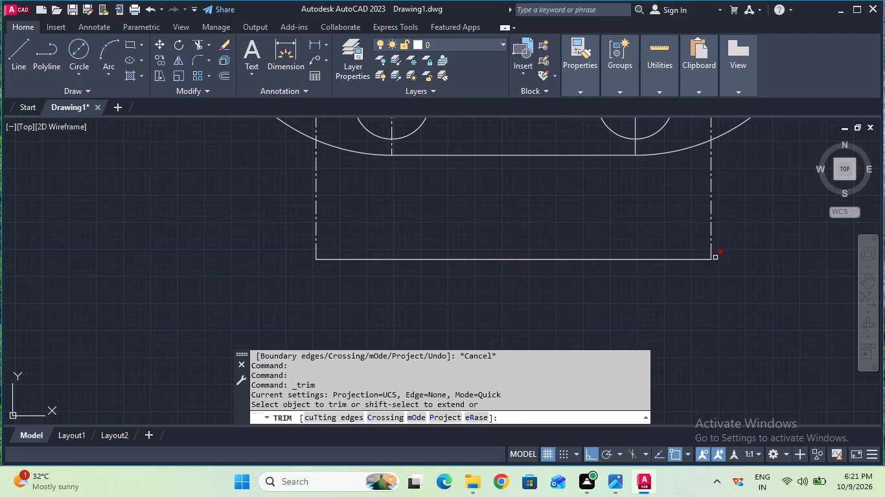
left_click(715, 258)
scroll(715, 258, "down", 3)
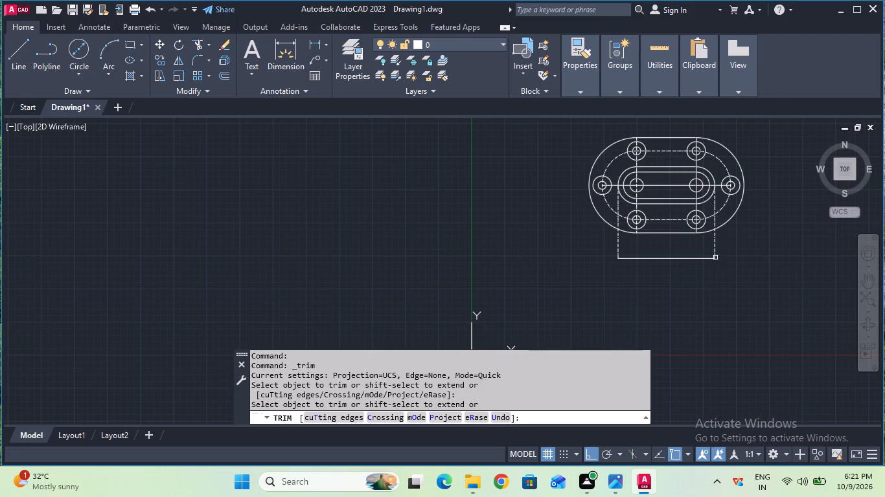
key("Escape")
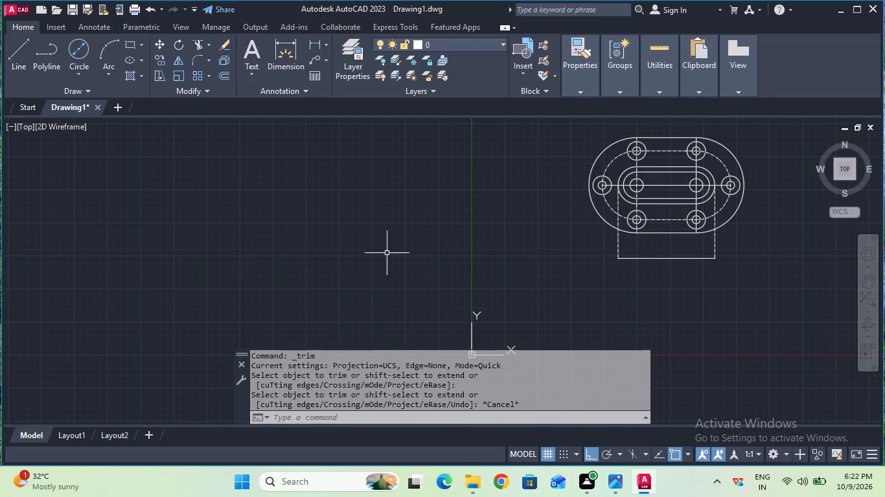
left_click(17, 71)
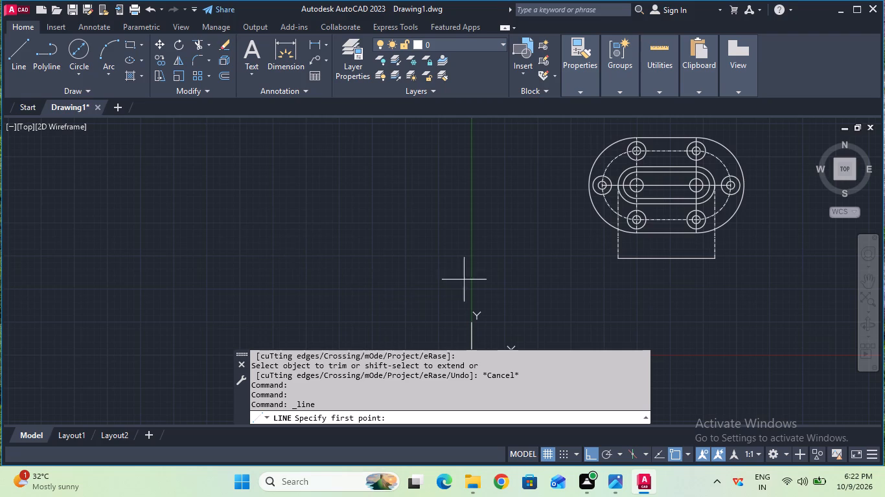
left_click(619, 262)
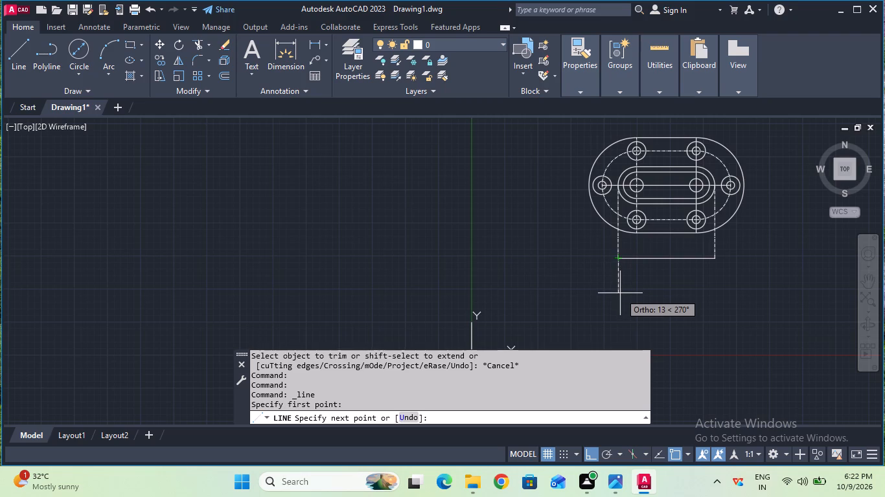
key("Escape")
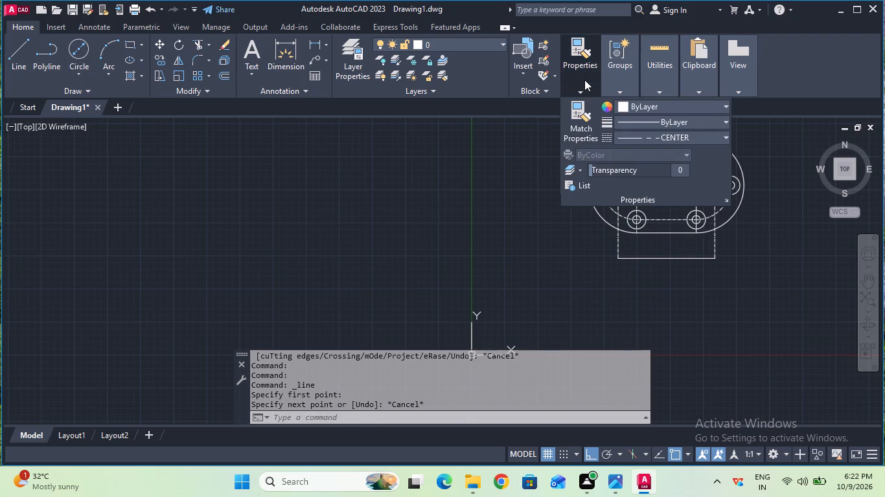
Set the current linetype to ByLayer and draw a 12 mm vertical line down from the lower horizontal line's left end.
left_click(624, 134)
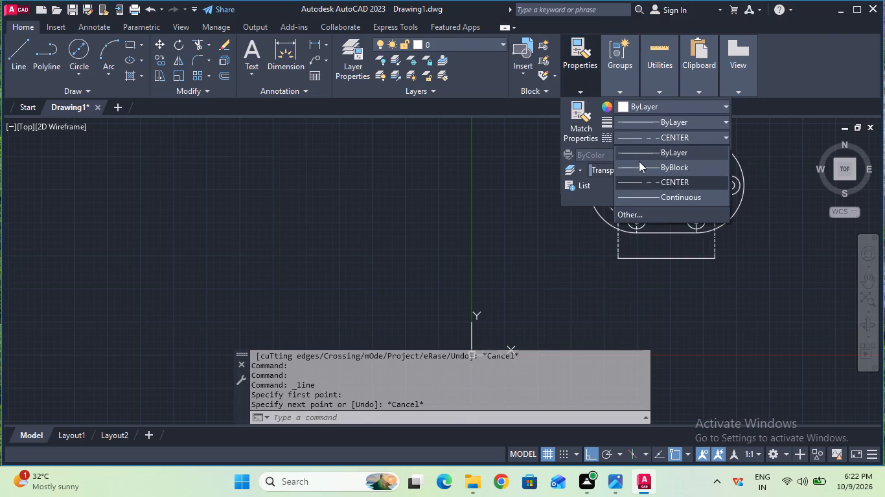
left_click(645, 157)
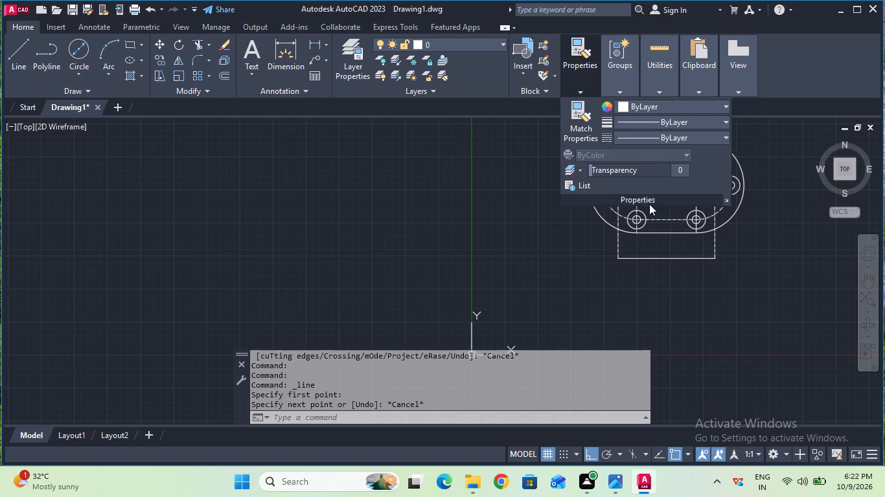
scroll(650, 209, "up", 1)
scroll(626, 270, "up", 1)
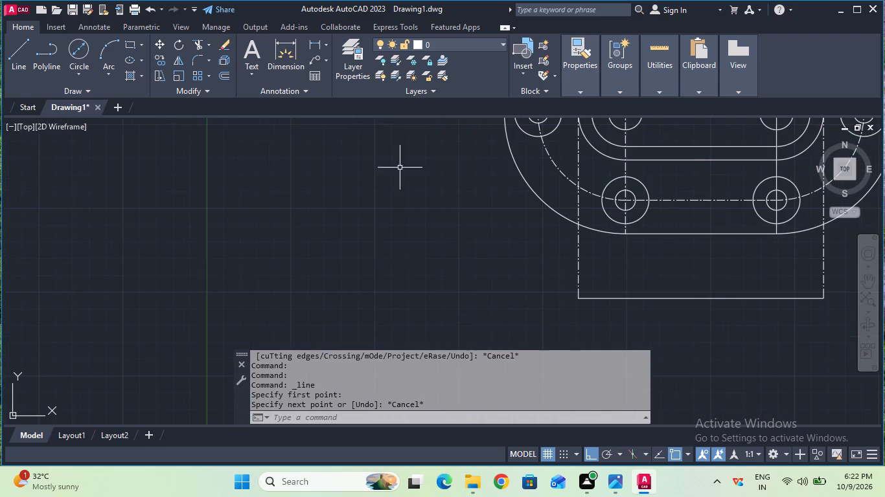
left_click(20, 50)
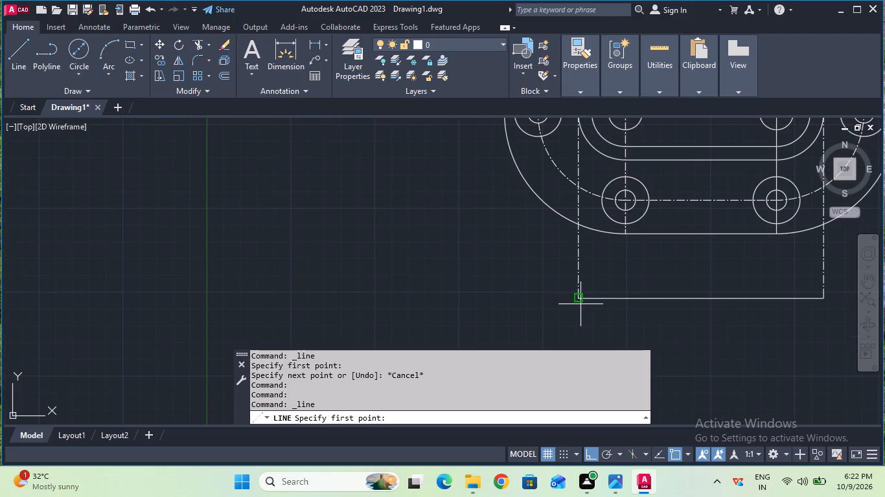
scroll(580, 304, "down", 3)
middle_click_drag(680, 326, 695, 218)
scroll(680, 326, "up", 1)
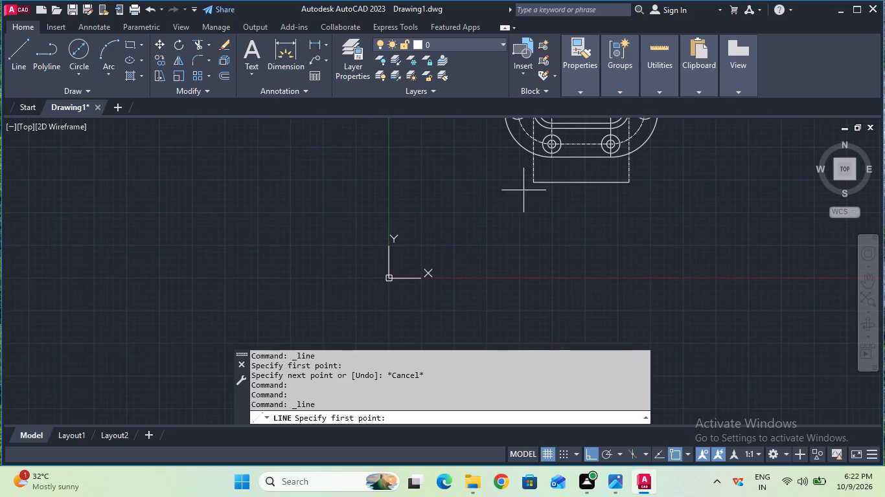
left_click(531, 184)
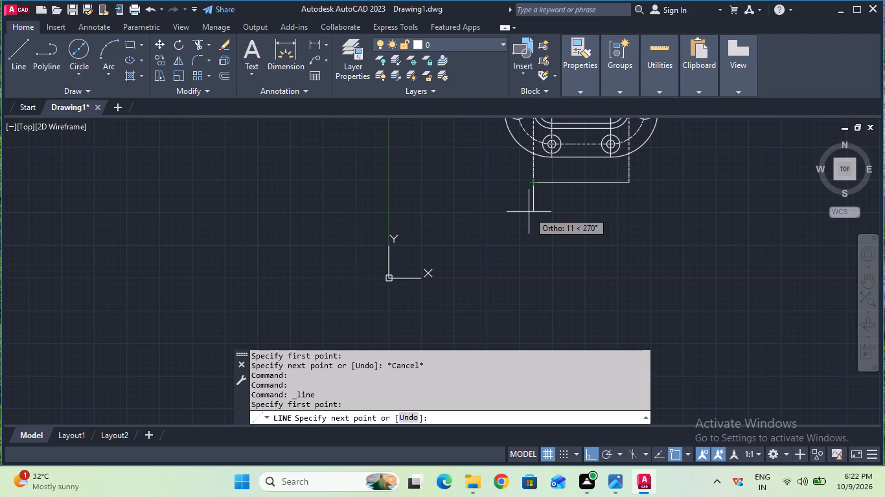
type("12")
key("Return")
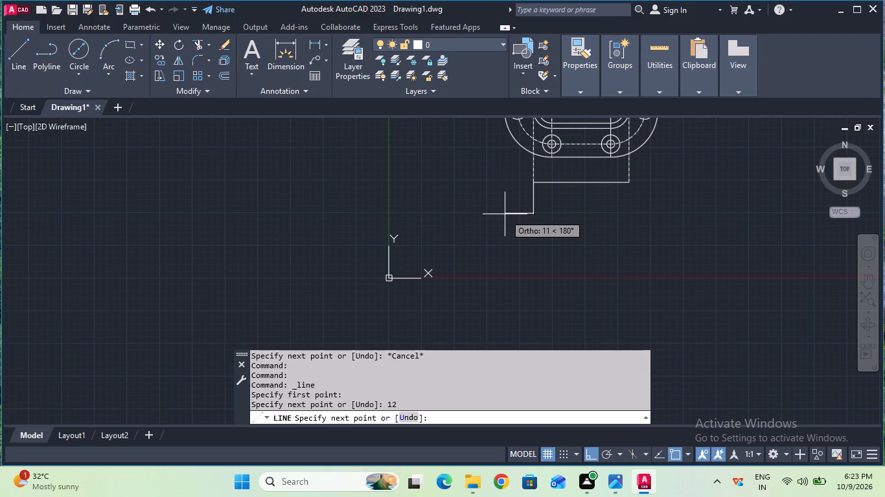
key("Escape")
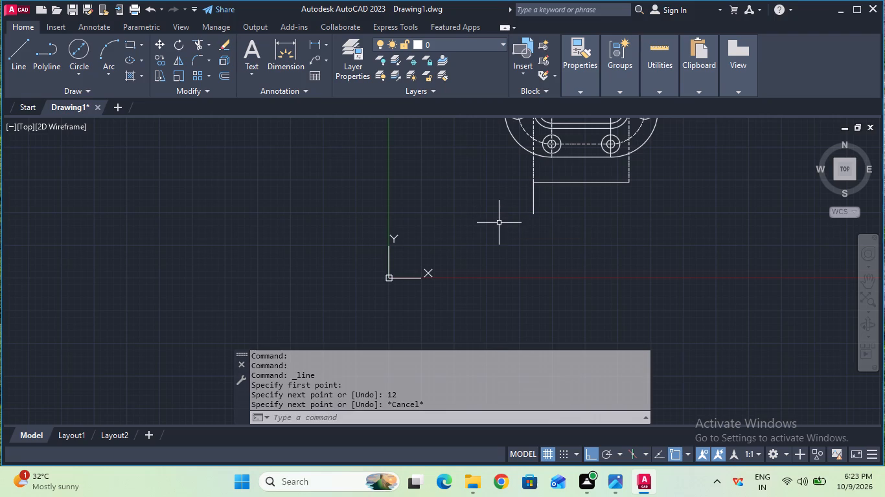
Switch to the reference image in Photos and examine the Section A-A view's shape and dimensions, returning to the AutoCAD drawing.
scroll(516, 215, "up", 1)
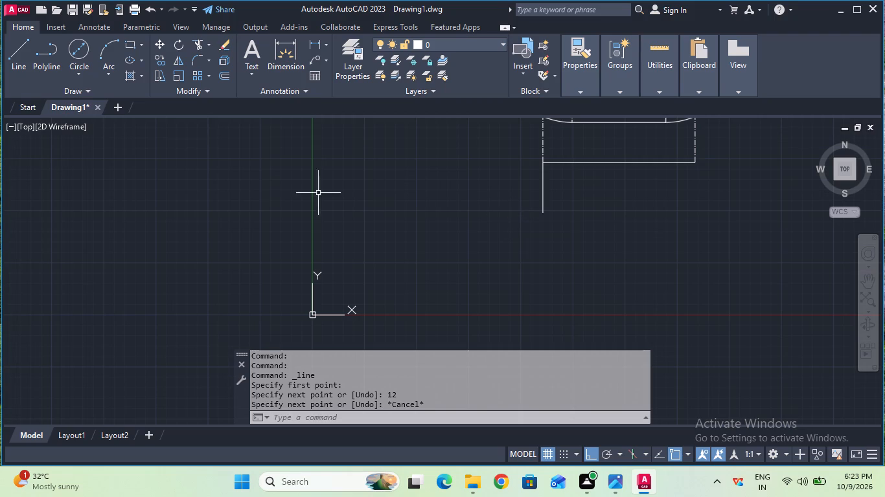
left_click(15, 70)
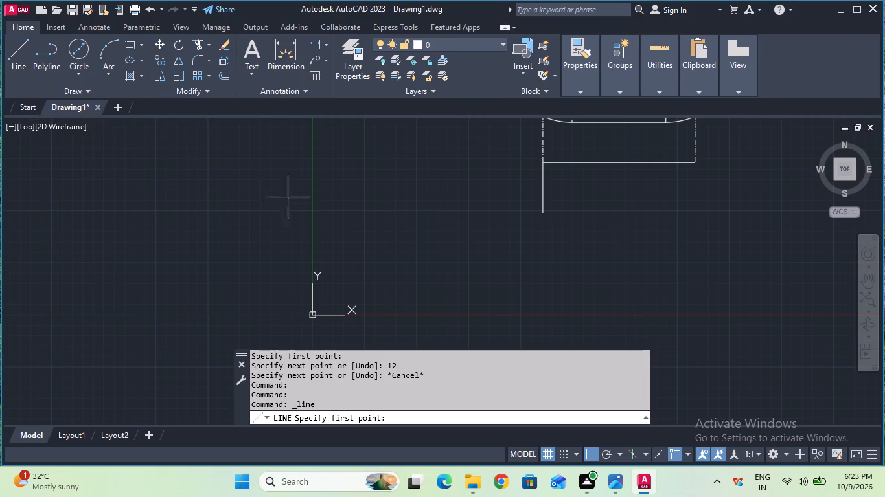
scroll(338, 204, "down", 2)
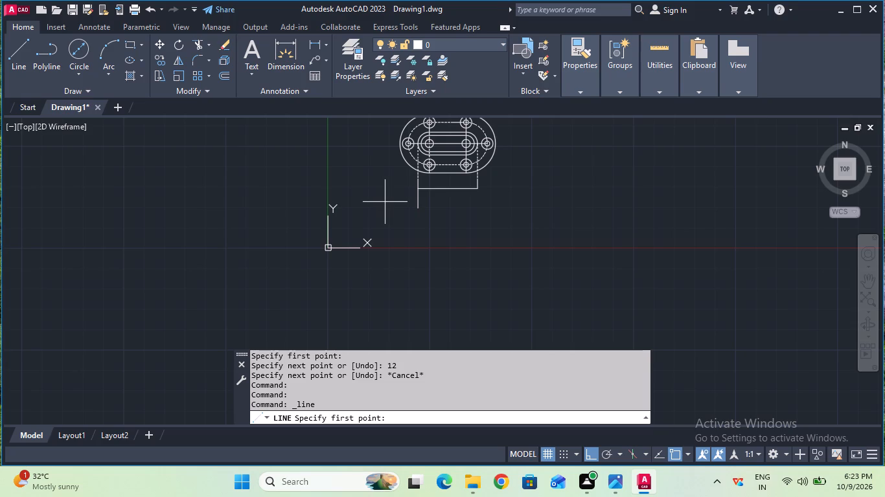
left_click(610, 480)
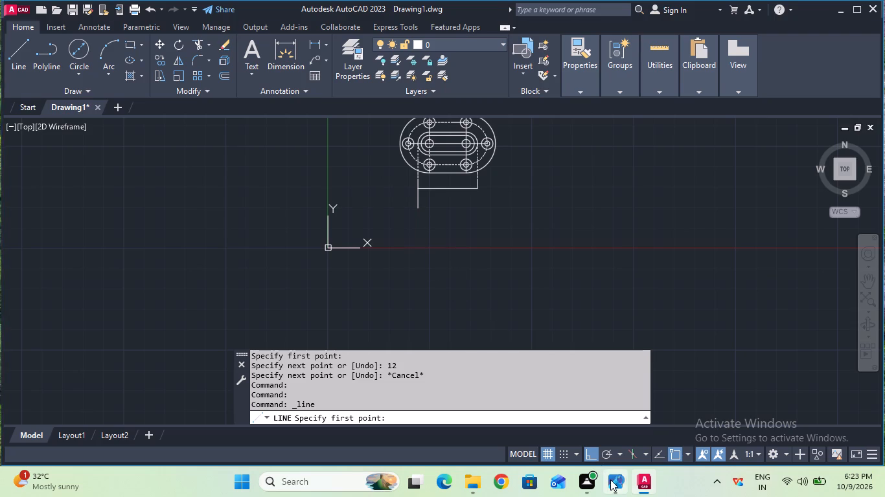
scroll(468, 331, "up", 1)
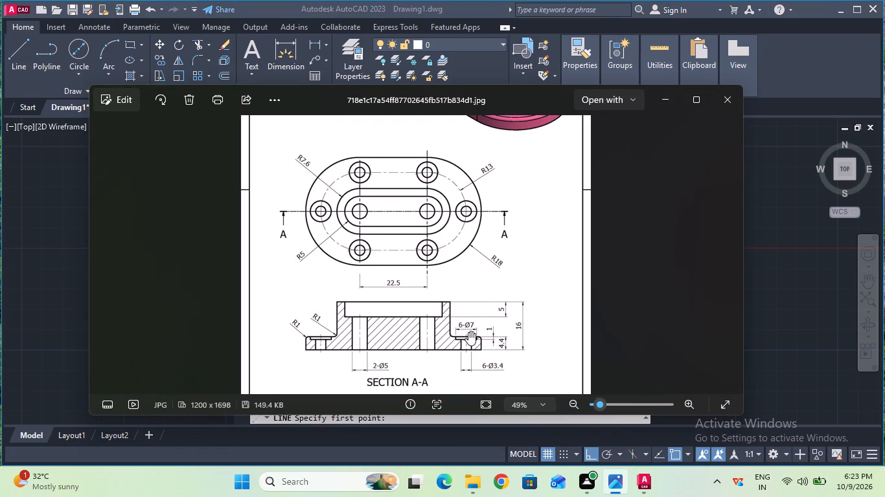
scroll(468, 331, "up", 4)
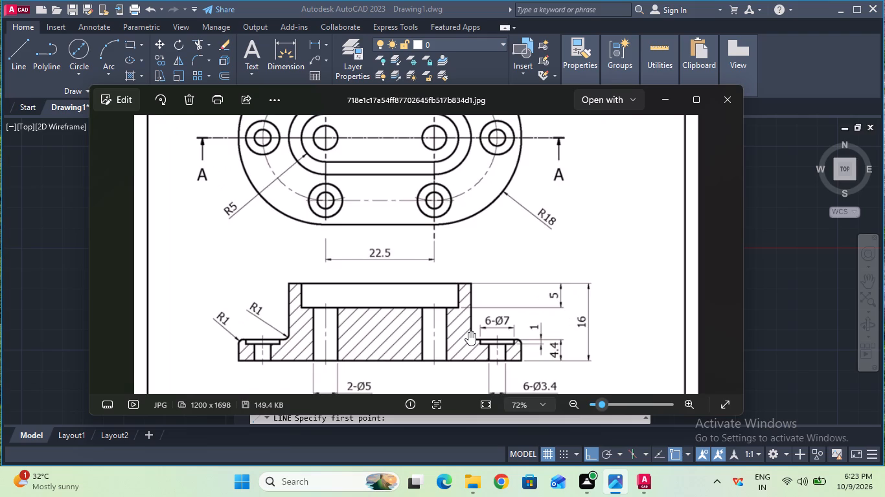
scroll(468, 331, "down", 4)
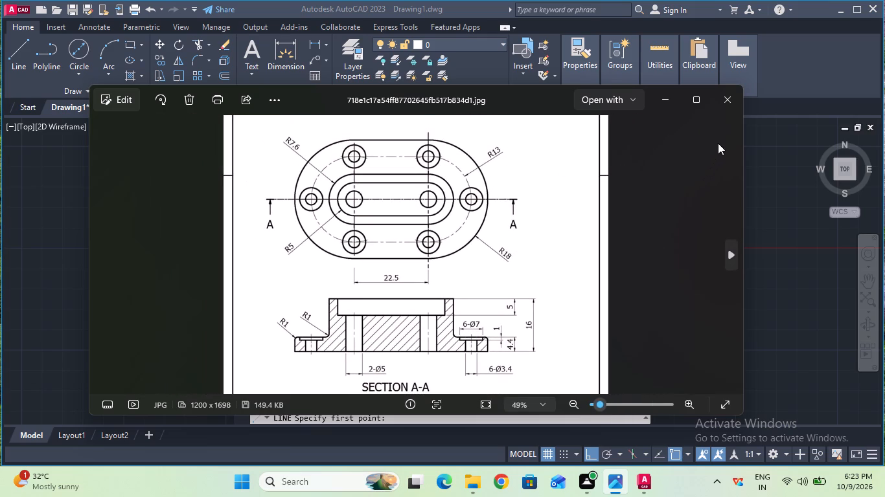
left_click(670, 102)
scroll(584, 171, "down", 1)
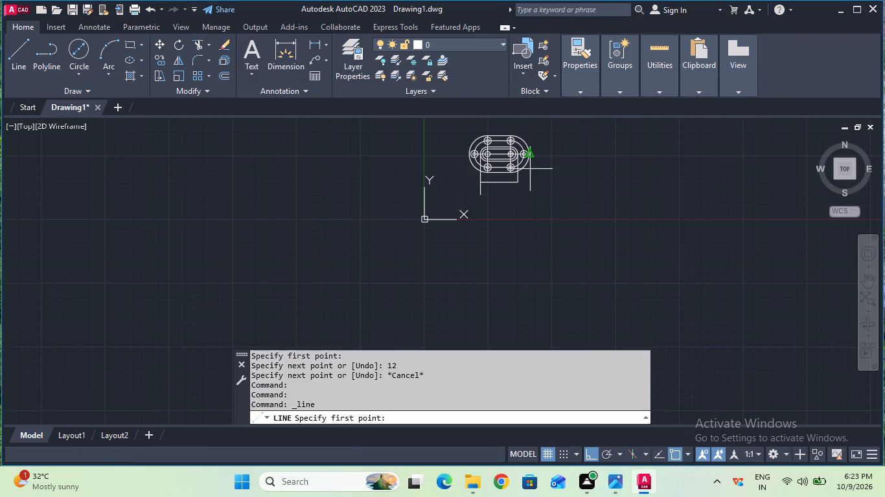
middle_click_drag(530, 169, 505, 311)
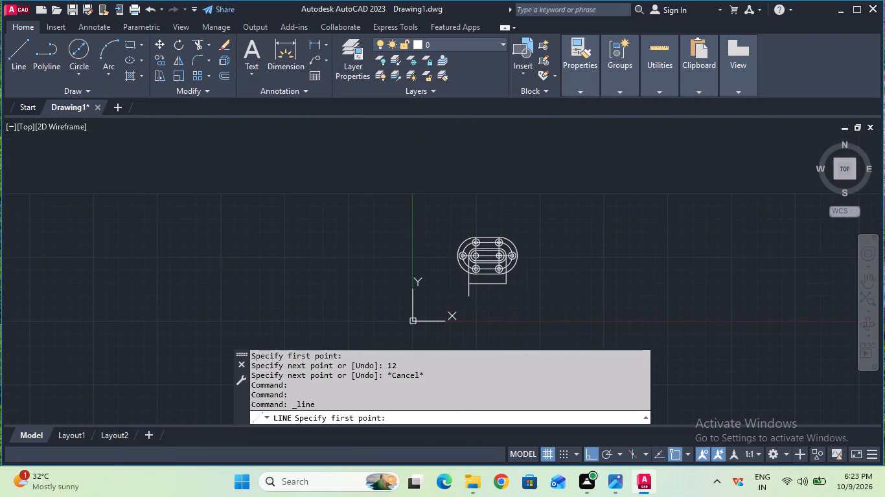
Erase the small inner circles of the left-end and upper-left circle pairs.
scroll(492, 264, "up", 4)
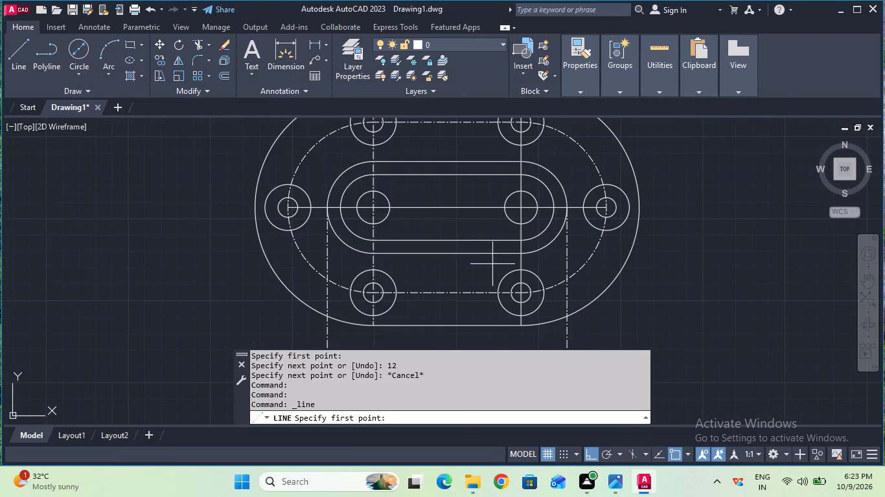
key("Escape")
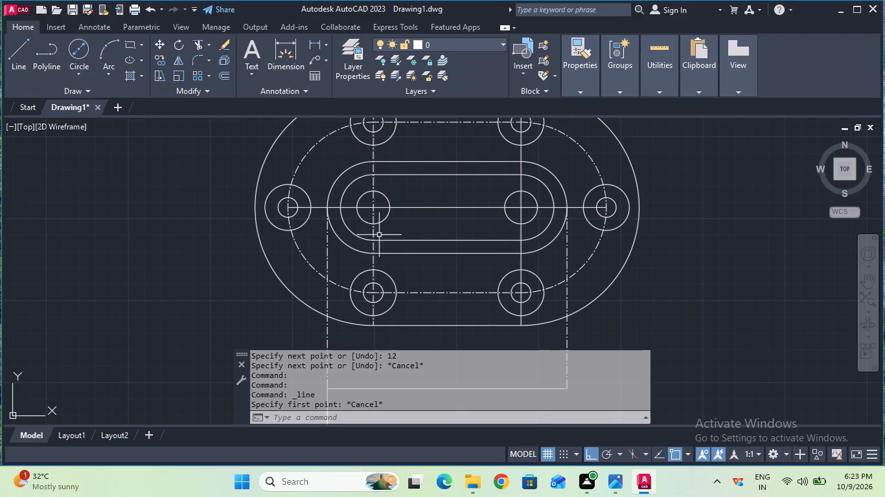
left_click(220, 41)
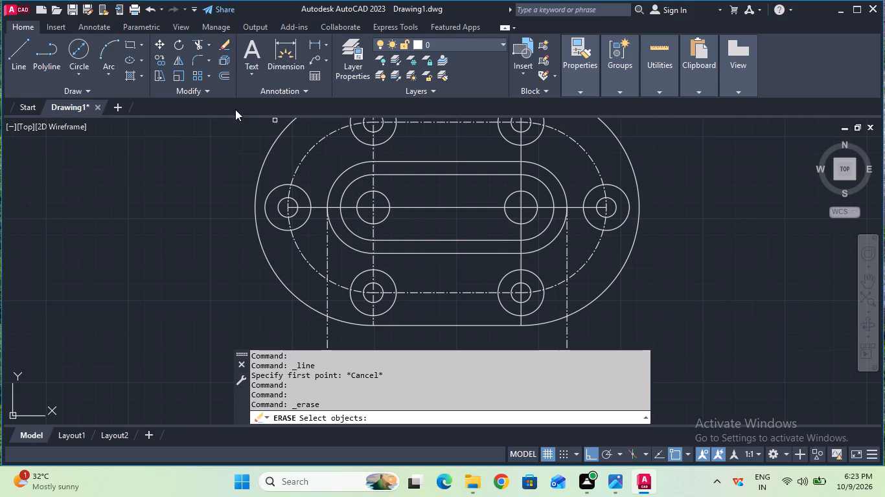
left_click(277, 208)
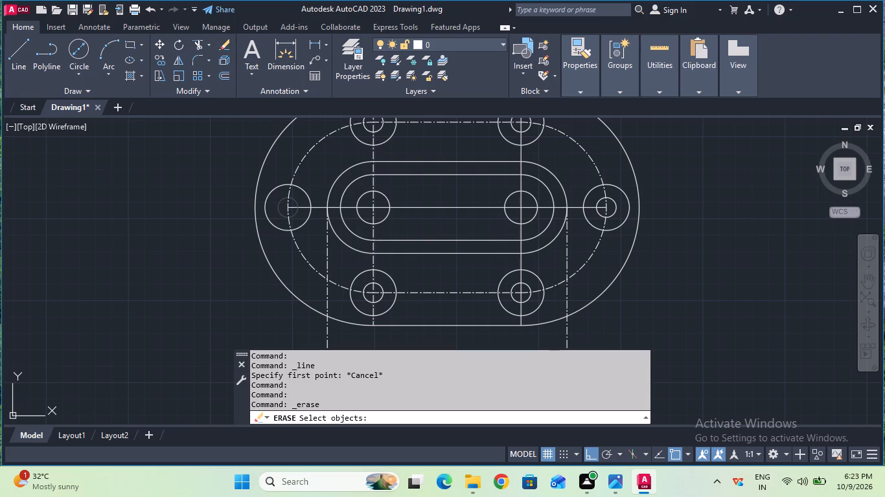
key("Return")
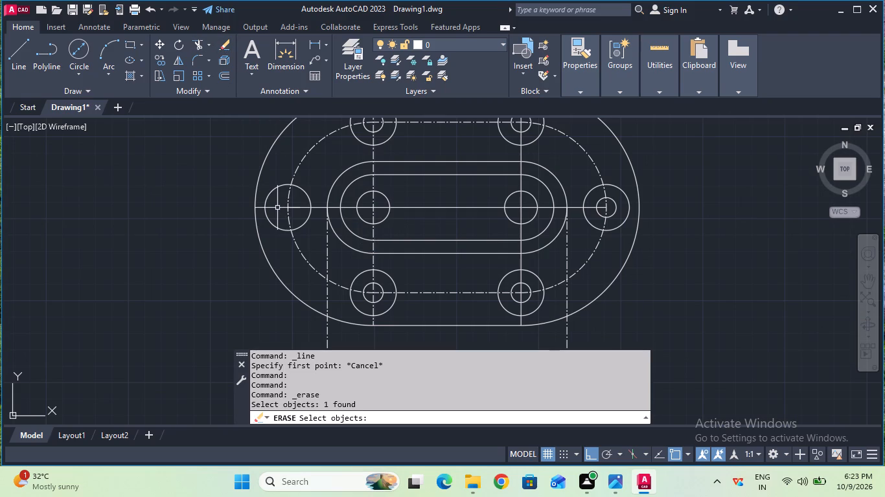
left_click(230, 50)
middle_click_drag(234, 150, 232, 167)
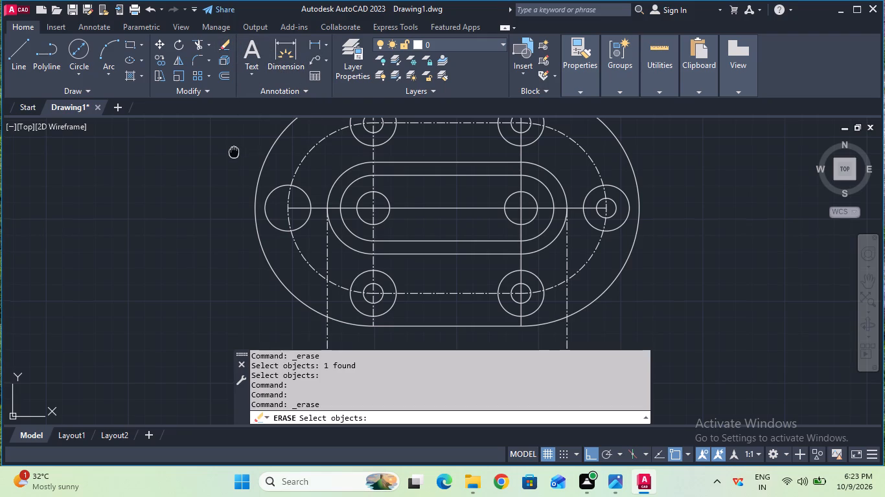
middle_click_drag(232, 167, 219, 219)
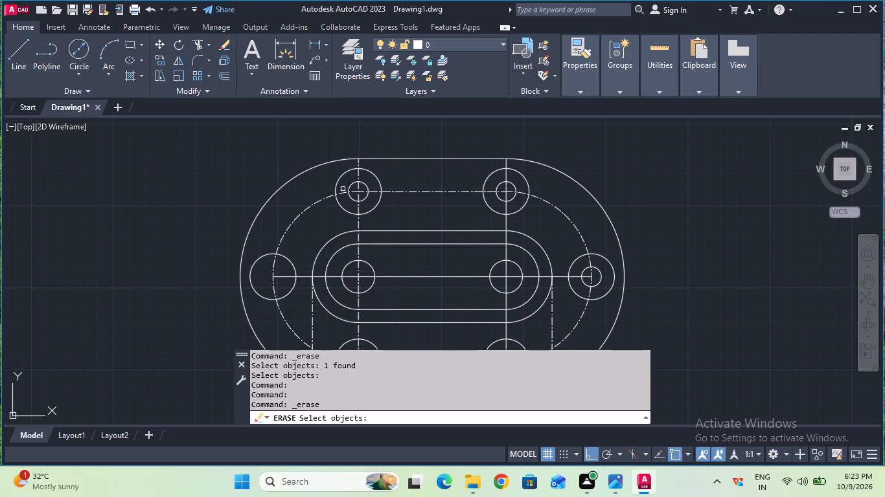
left_click(353, 186)
key("Return")
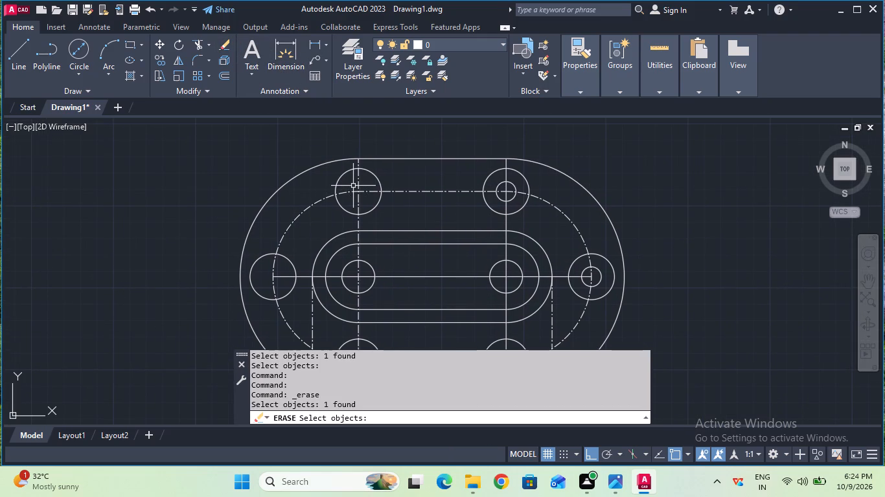
Erase the small inner circles of the upper-right and right-end circle pairs.
left_click(228, 47)
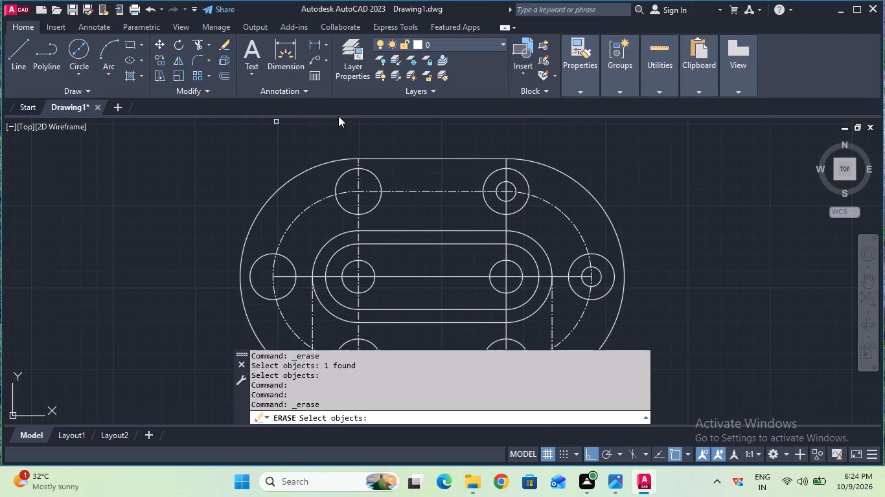
left_click(513, 196)
key("Return")
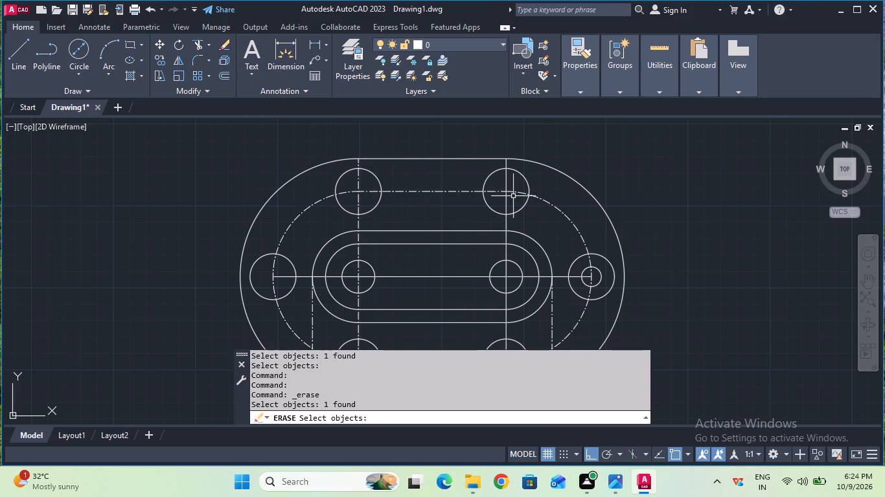
left_click(218, 47)
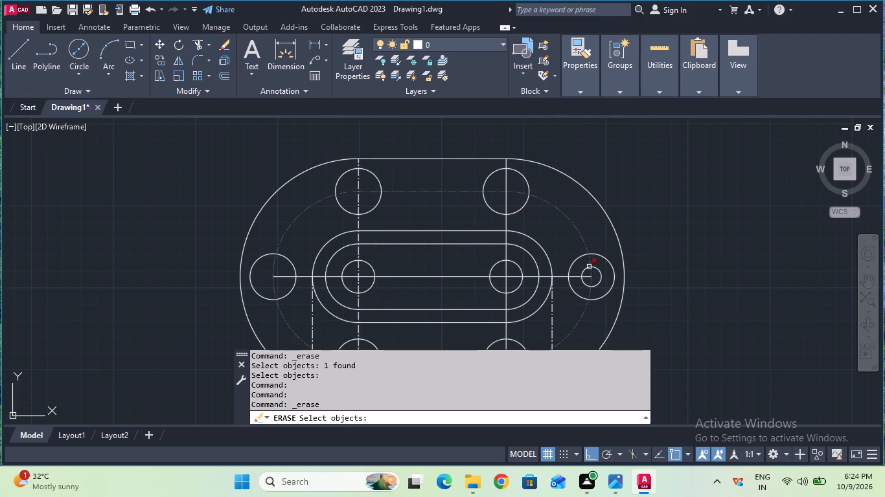
left_click(588, 267)
key("Return")
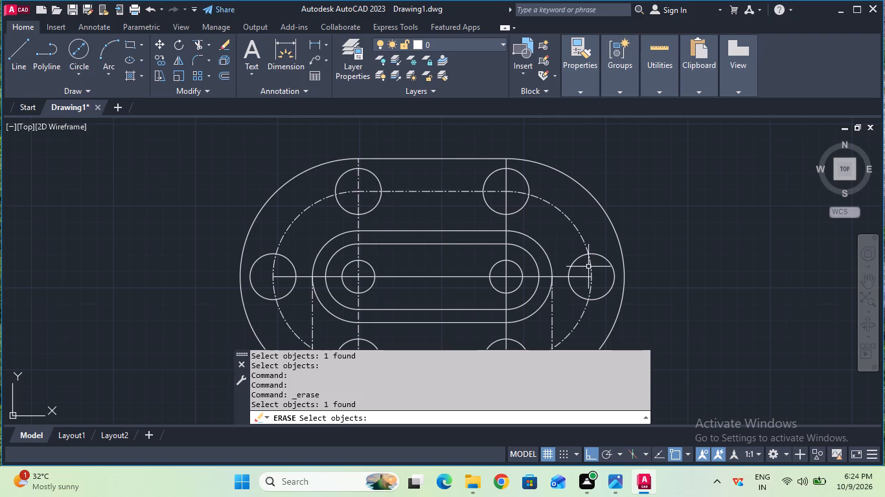
Erase the small inner circles of the two circle pairs along the part's lower edge.
middle_click_drag(587, 267, 604, 198)
scroll(604, 198, "up", 1)
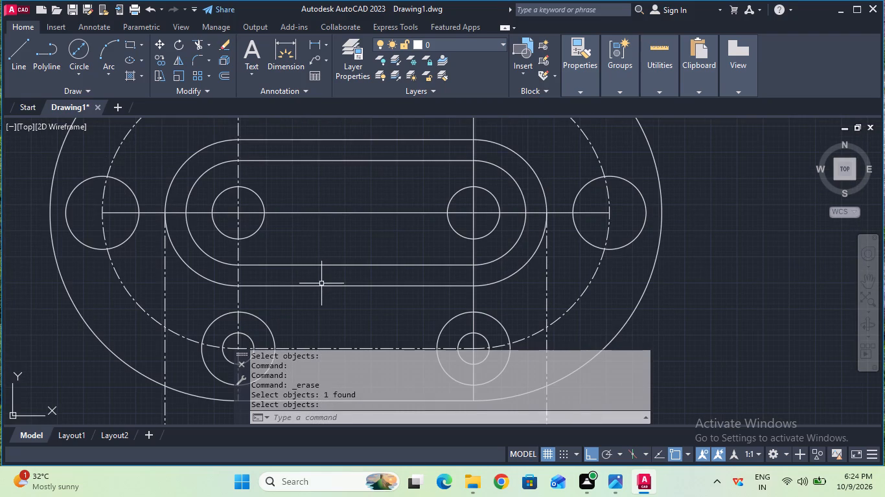
middle_click_drag(321, 283, 353, 203)
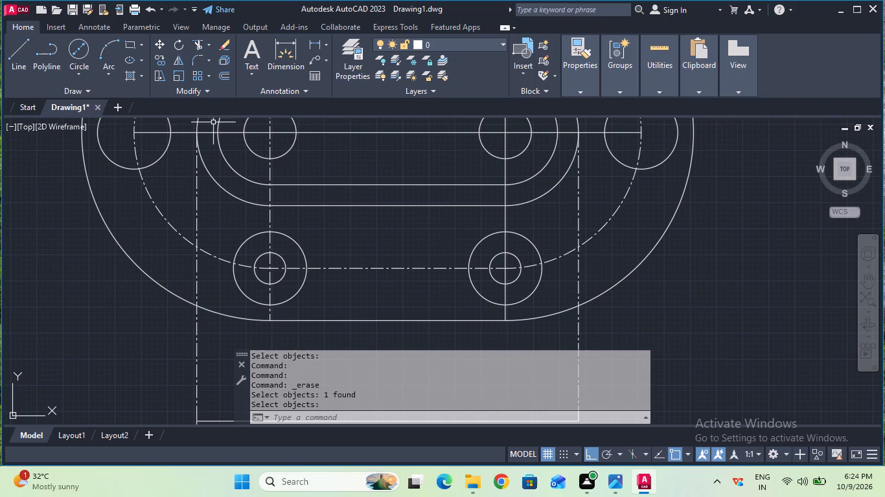
left_click(230, 50)
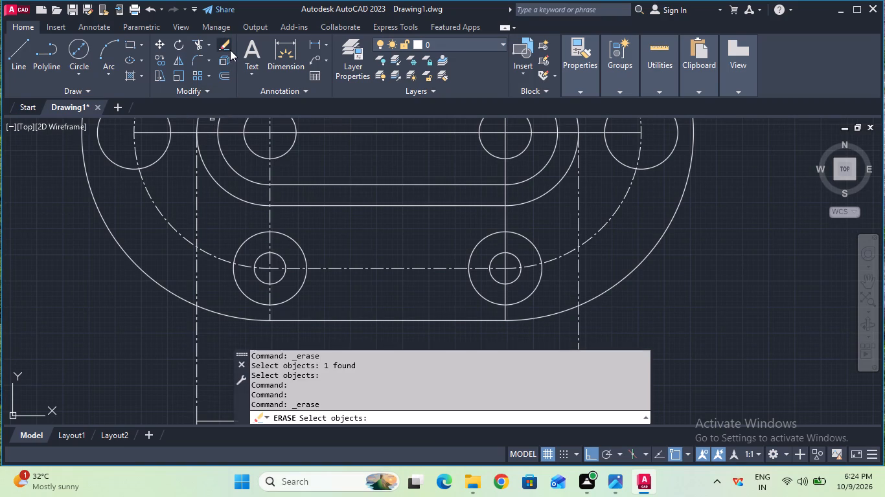
left_click(257, 255)
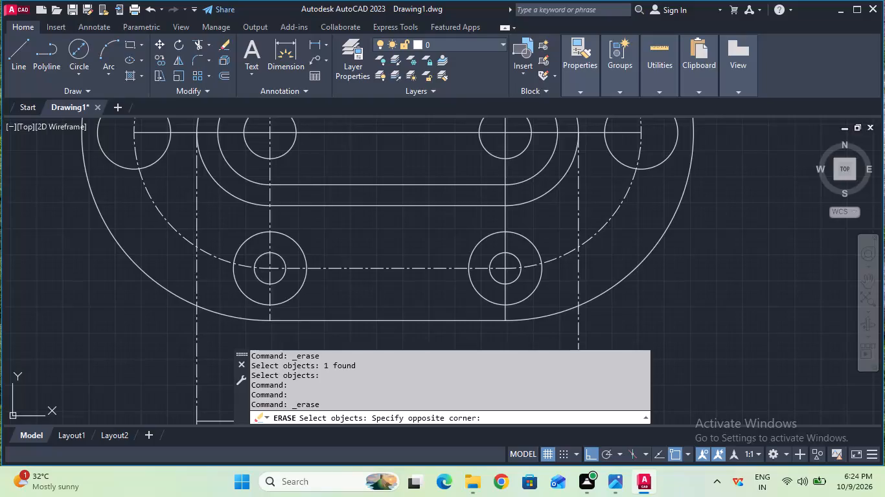
left_click(258, 256)
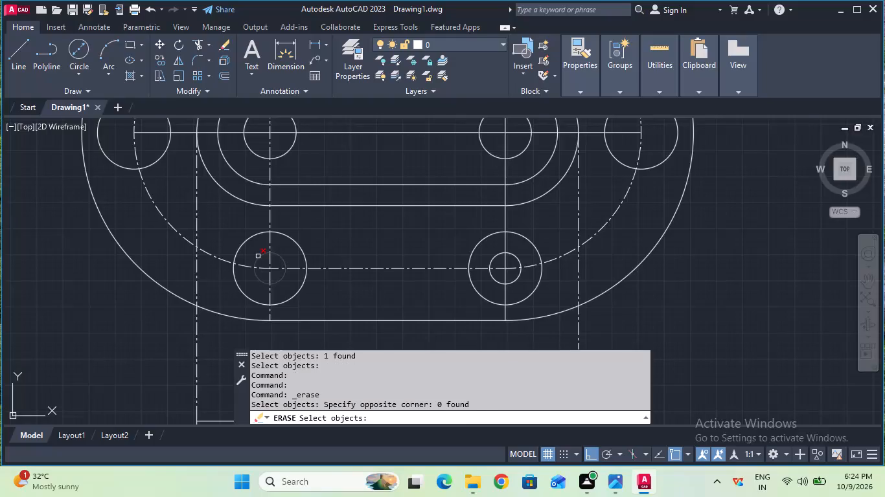
key("Return")
left_click(258, 256)
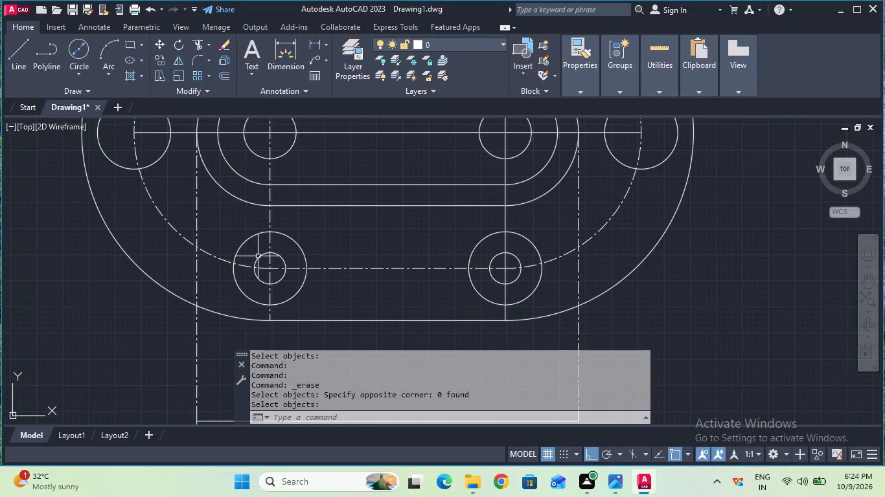
left_click(227, 47)
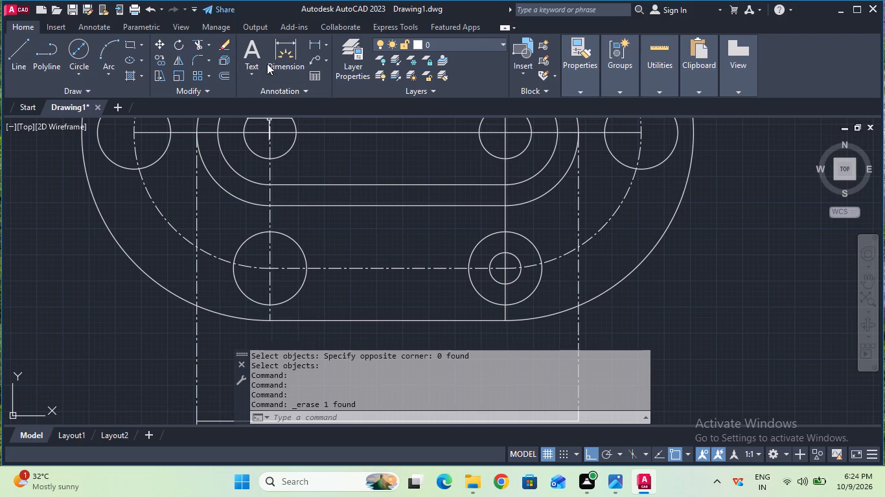
left_click(219, 45)
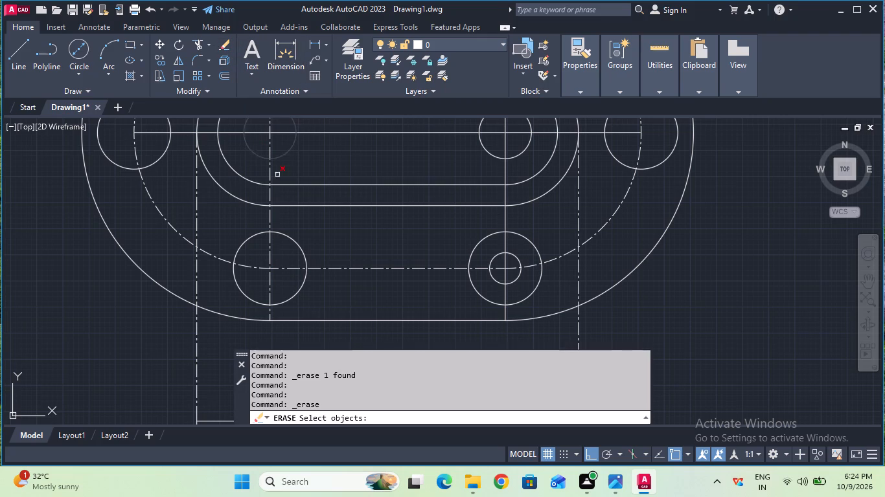
left_click(494, 260)
key("Return")
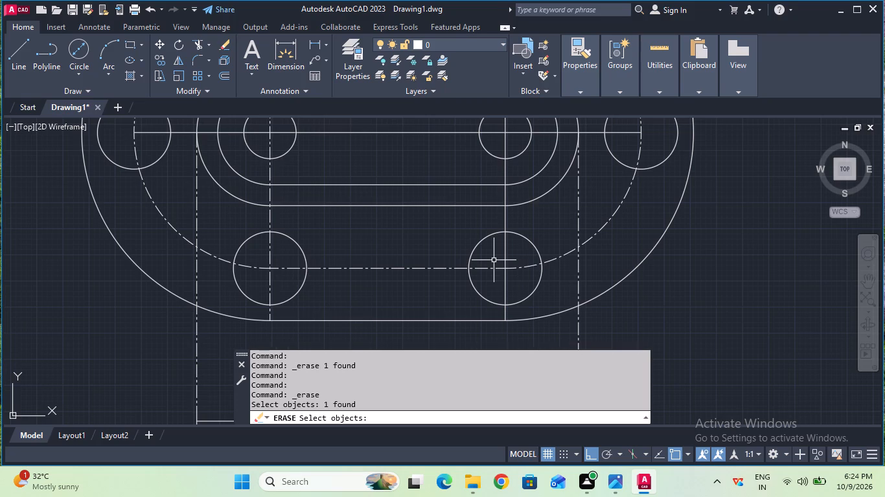
Draw a 3.4 mm diameter circle concentric with the upper-left hole circle.
scroll(494, 260, "down", 2)
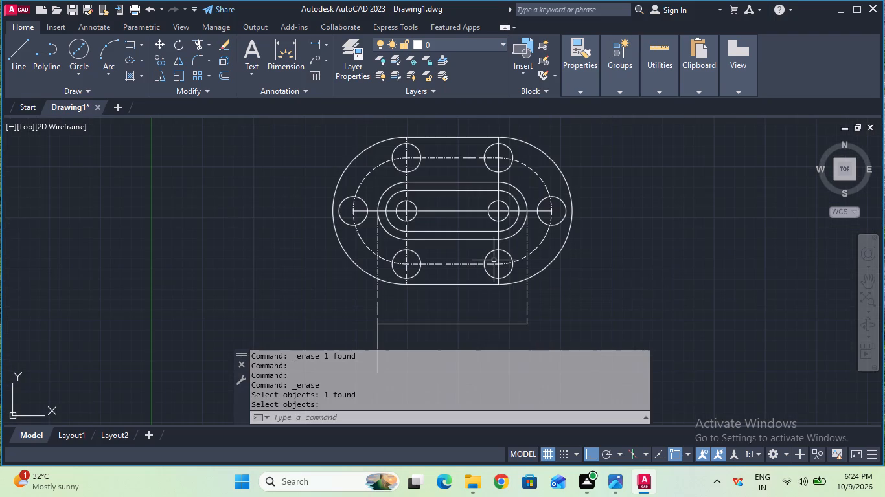
middle_click_drag(463, 212, 480, 275)
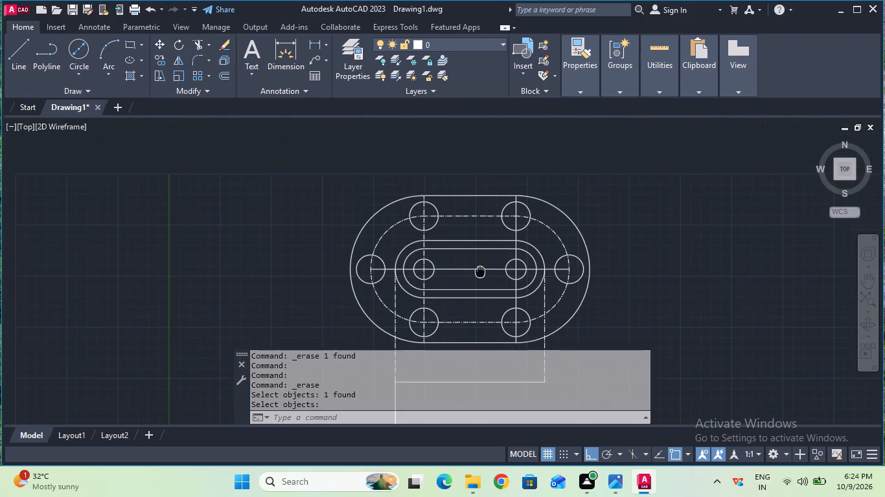
middle_click_drag(480, 275, 480, 277)
scroll(480, 277, "up", 2)
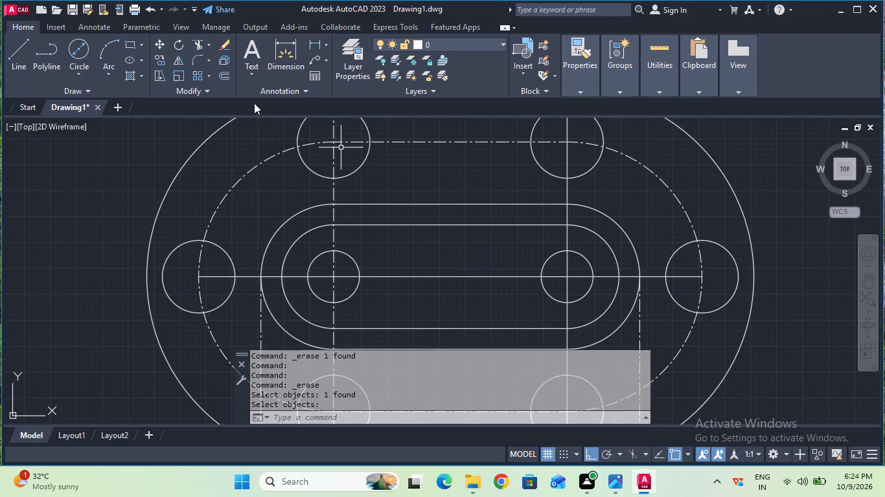
left_click(71, 47)
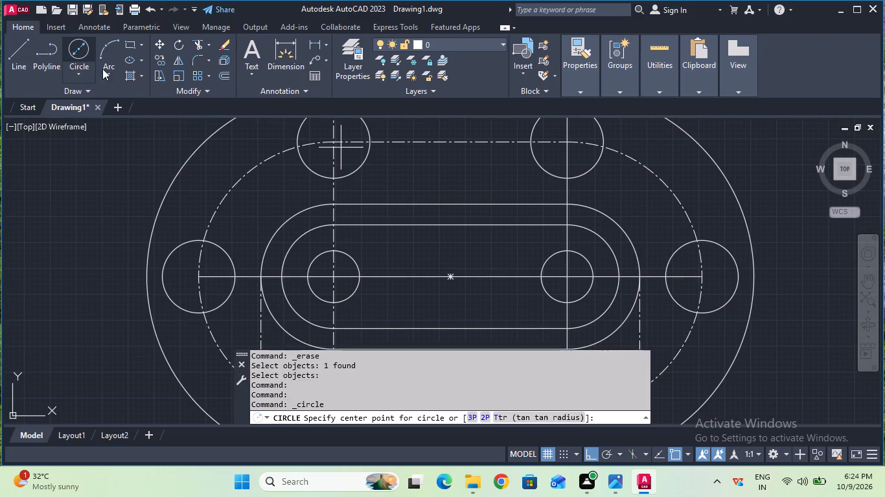
left_click(330, 142)
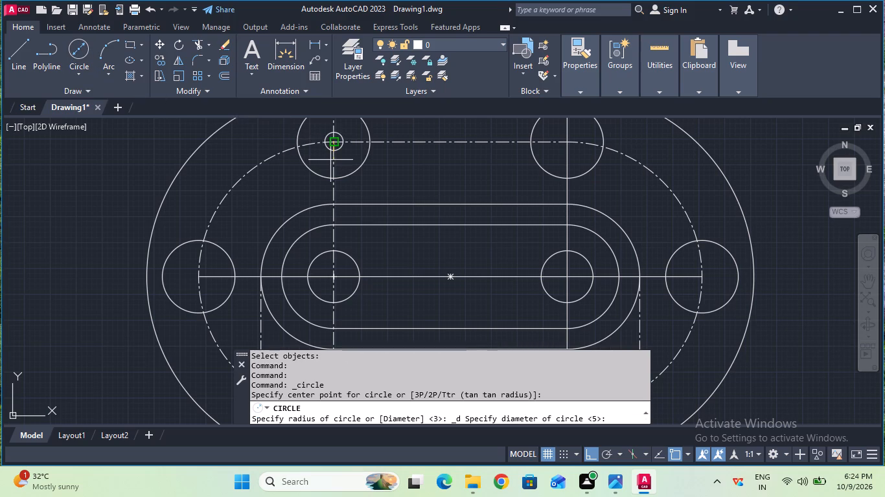
type("3.4")
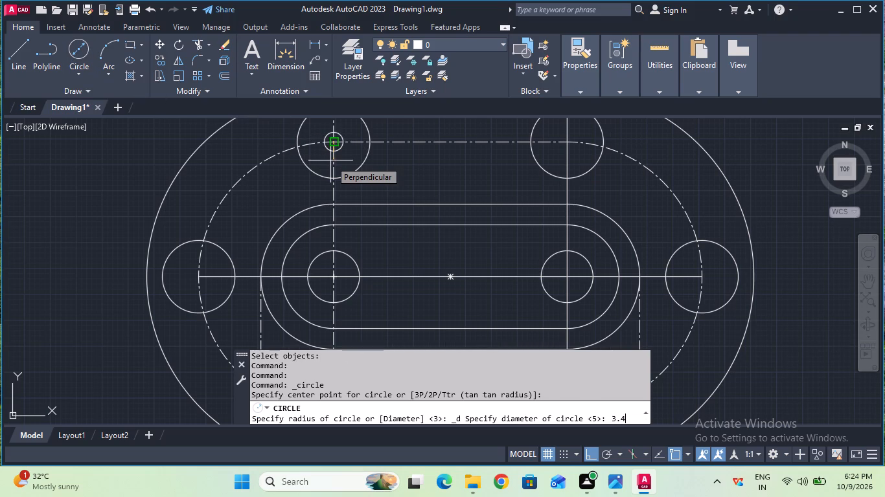
key("Return")
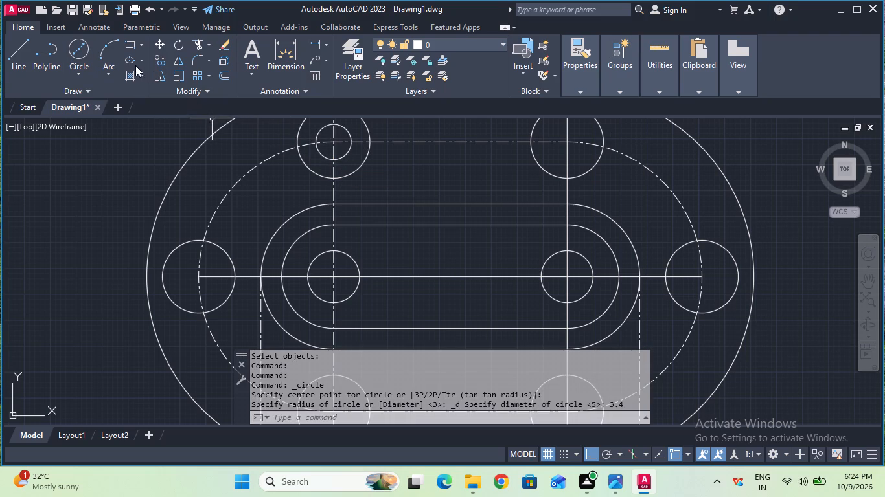
Draw 3.4 mm diameter circles concentric with the upper-right and left-end hole circles.
left_click(91, 50)
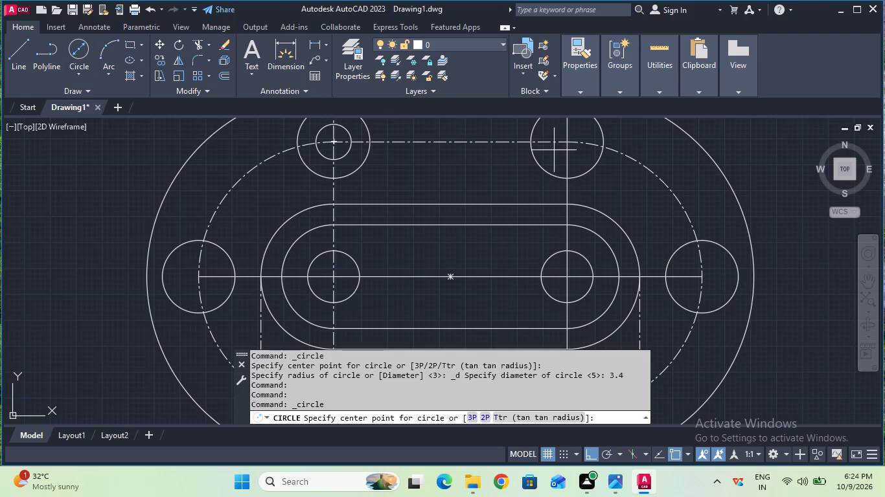
left_click(565, 142)
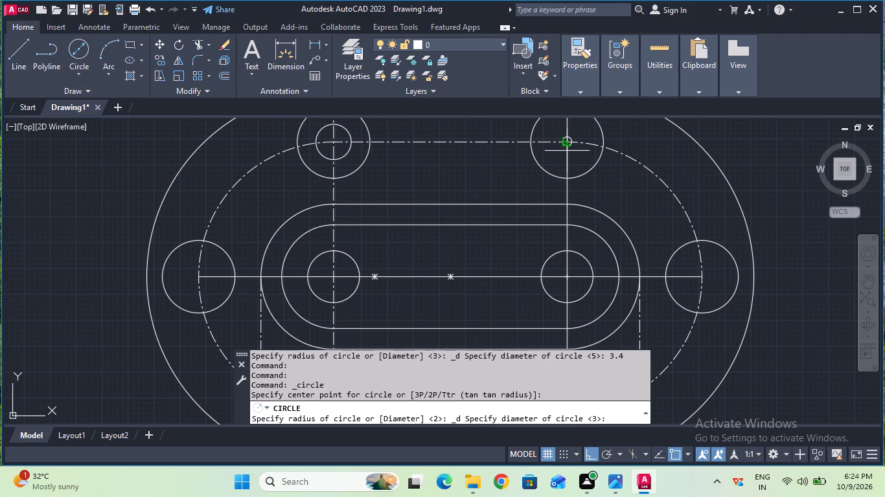
type("3.")
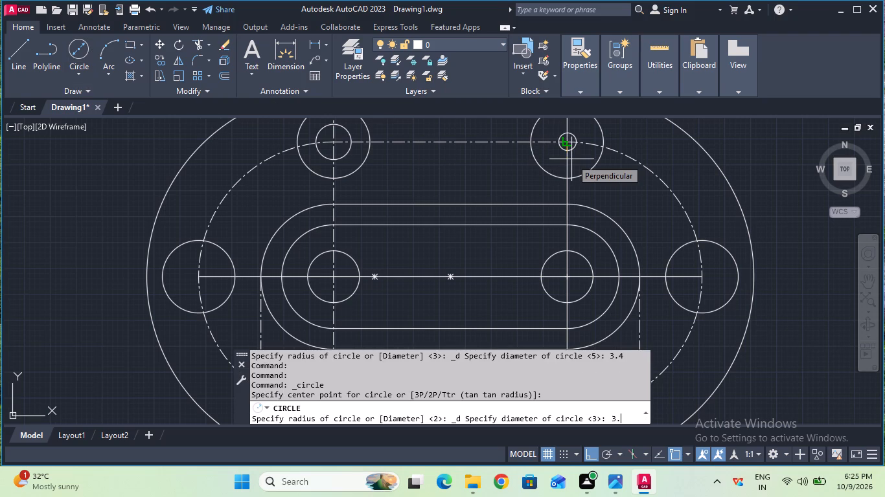
key("4")
key("Return")
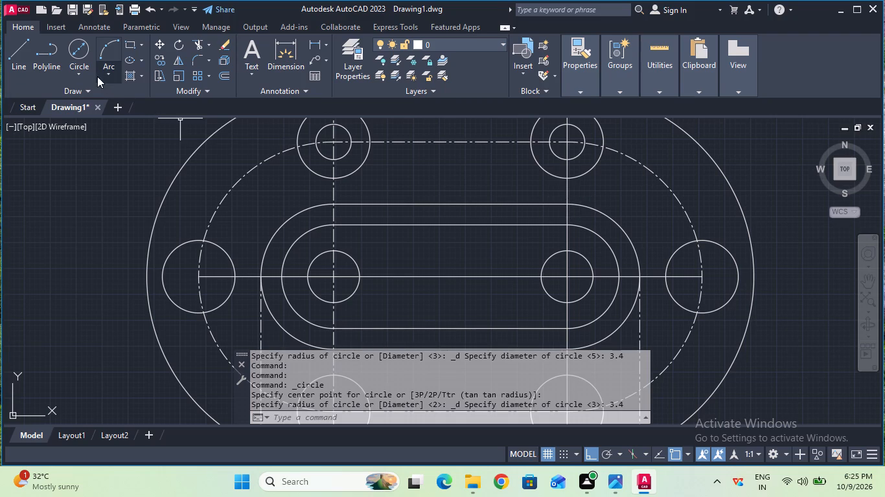
left_click(82, 58)
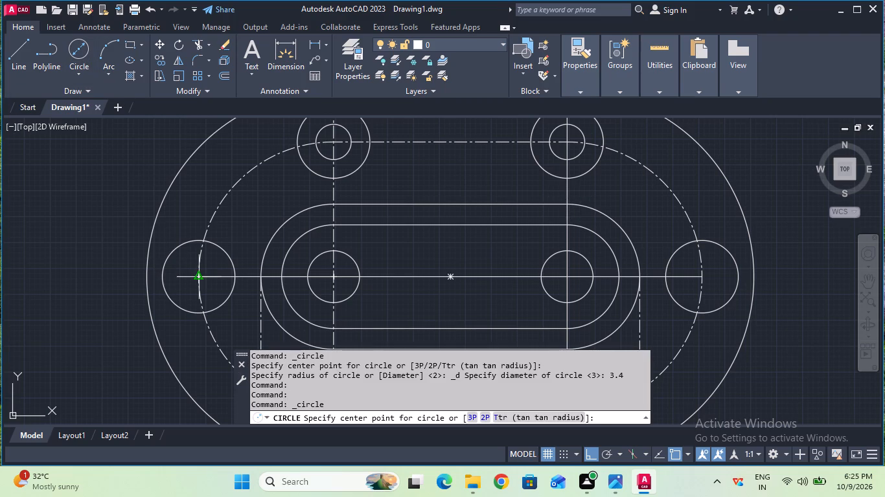
left_click(197, 278)
type("3.4")
key("Return")
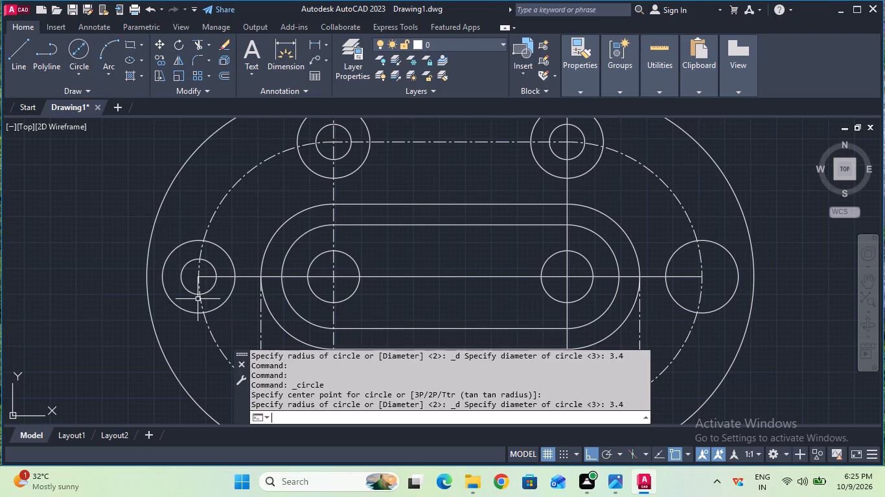
Draw a 3.4 mm diameter circle concentric with the right-end hole circle.
left_click(84, 44)
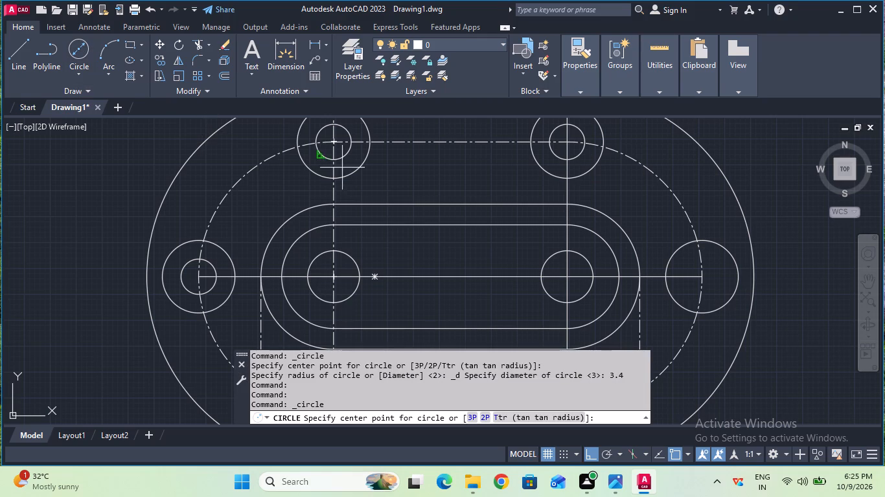
left_click(704, 274)
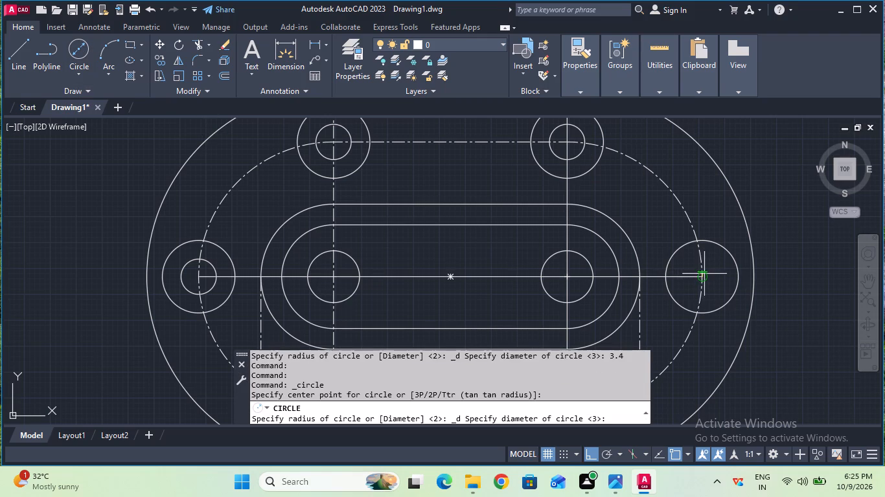
type("3.4")
key("Return")
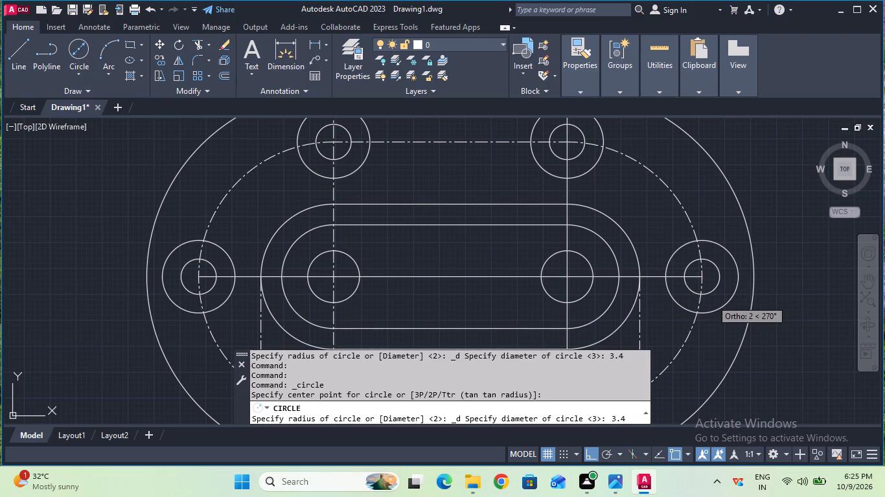
Draw 3.4 mm diameter circles concentric with the lower-left and lower-right hole circles.
middle_click_drag(667, 306, 710, 184)
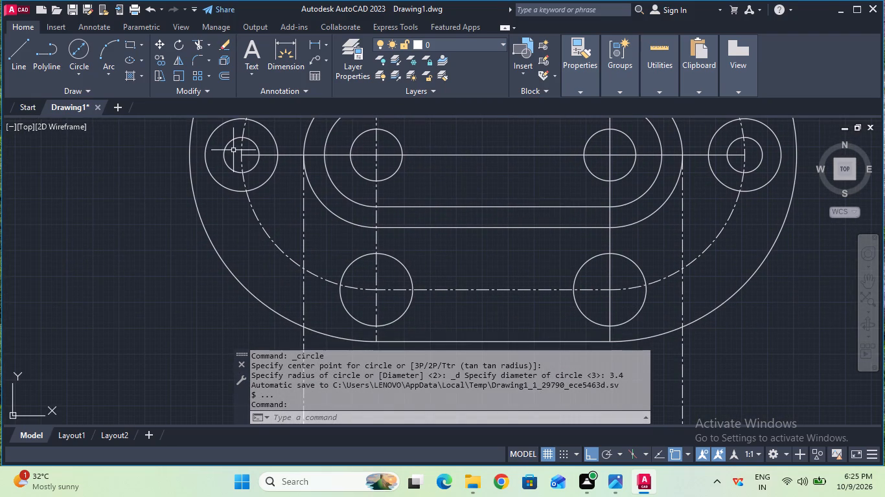
left_click(84, 50)
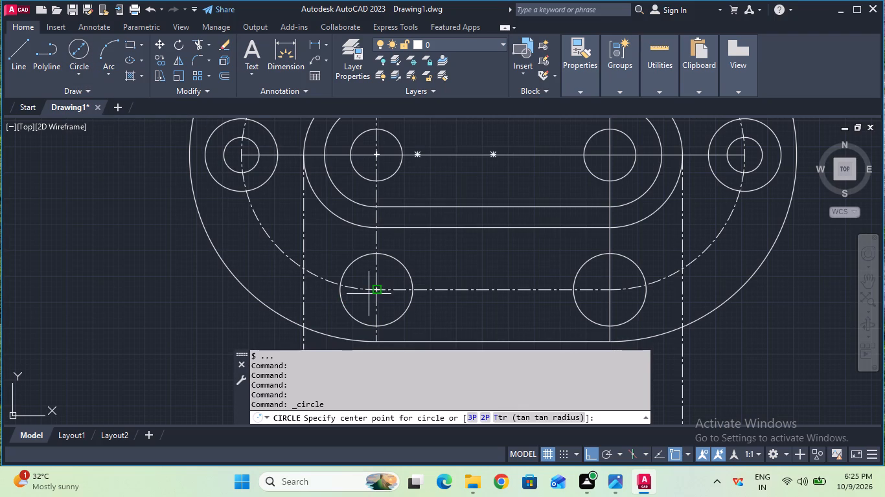
left_click(374, 290)
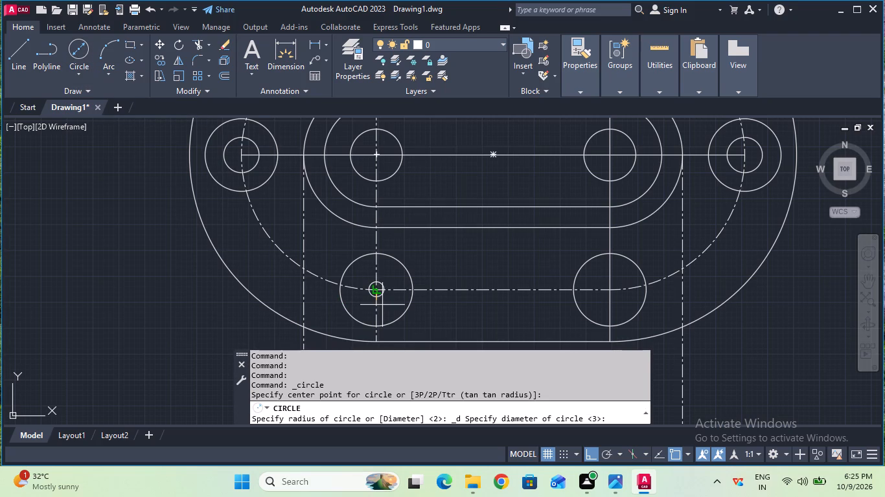
type("3.4")
key("Return")
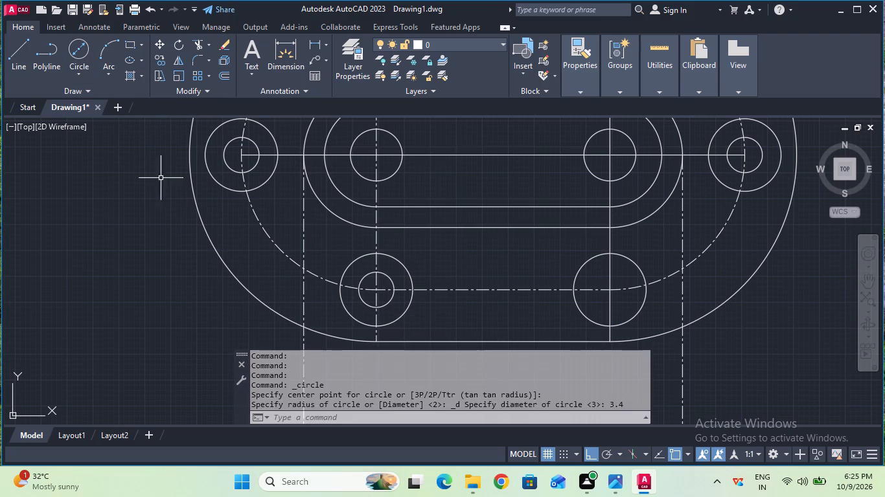
left_click(87, 60)
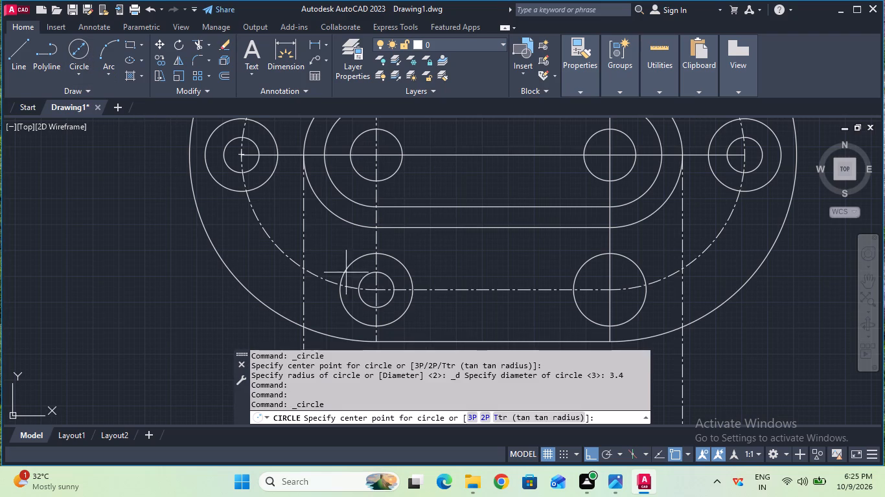
left_click(611, 293)
type("3.4")
key("Return")
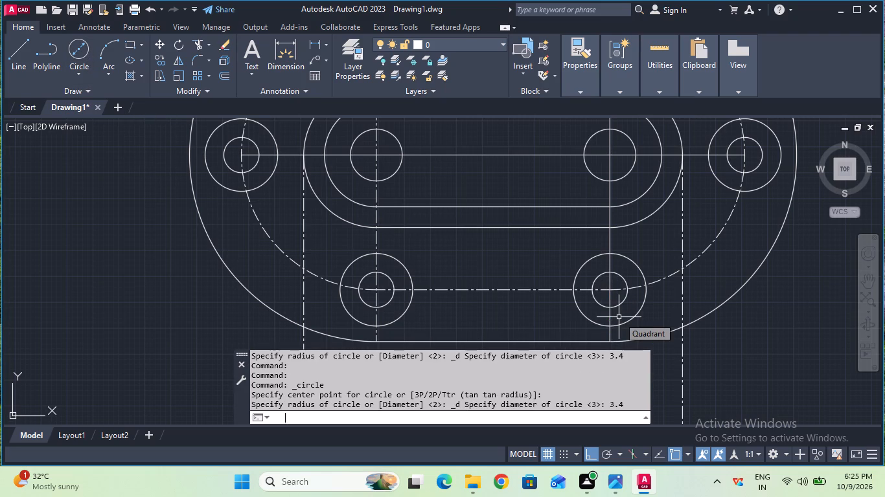
Erase the vertical line descending from the left end of the section view's horizontal line.
scroll(619, 317, "down", 2)
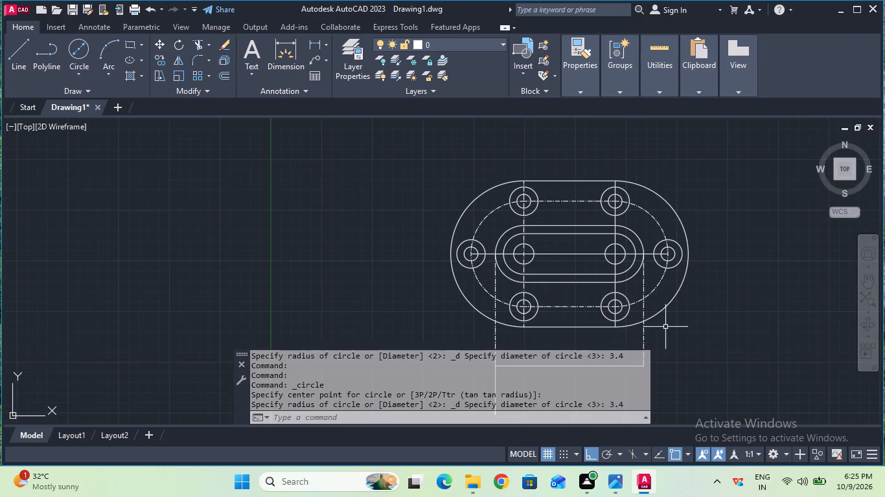
middle_click_drag(669, 327, 667, 243)
scroll(667, 243, "up", 1)
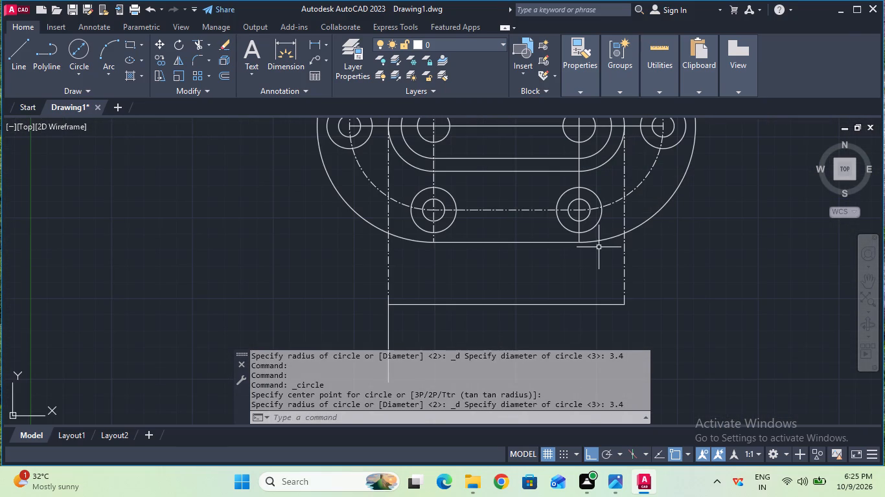
scroll(599, 247, "down", 1)
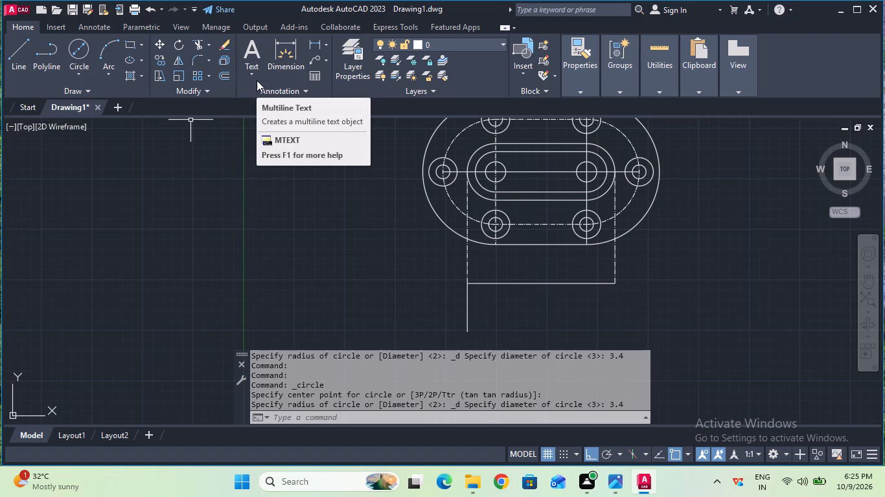
left_click(221, 49)
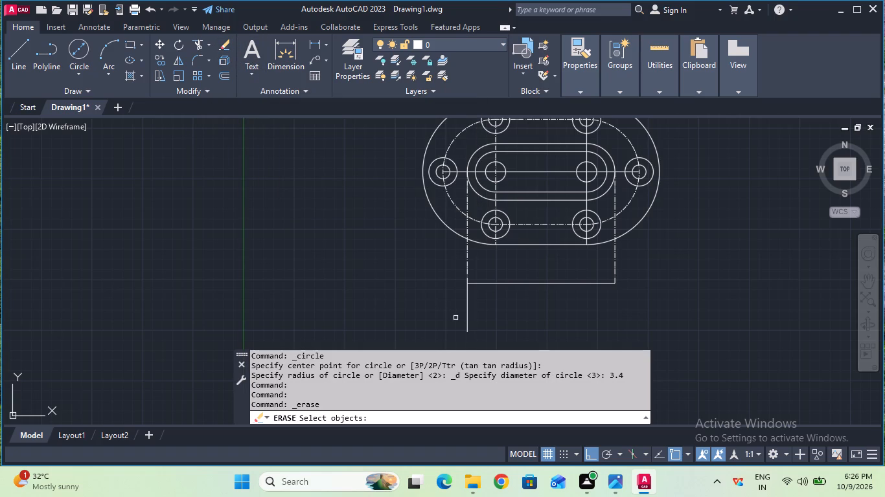
left_click(467, 312)
key("Return")
Draw 11.6 mm vertical lines downward from the left and right ends of the section view's horizontal line.
left_click(12, 55)
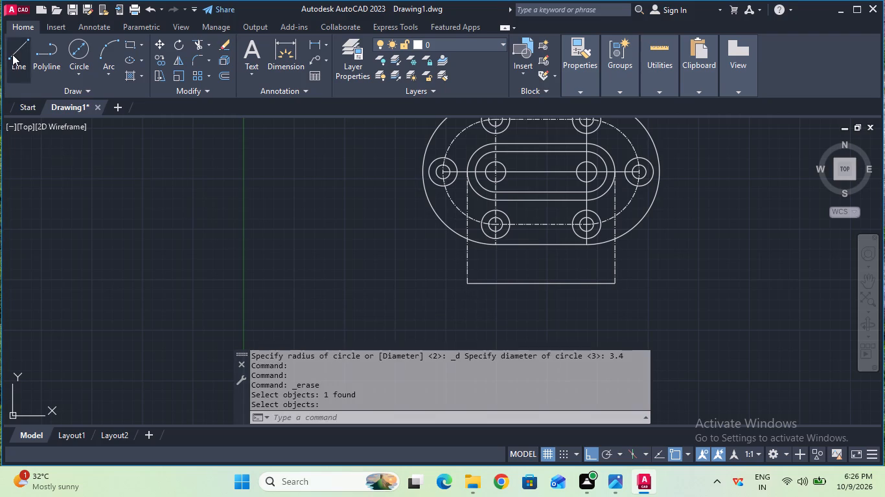
left_click(469, 285)
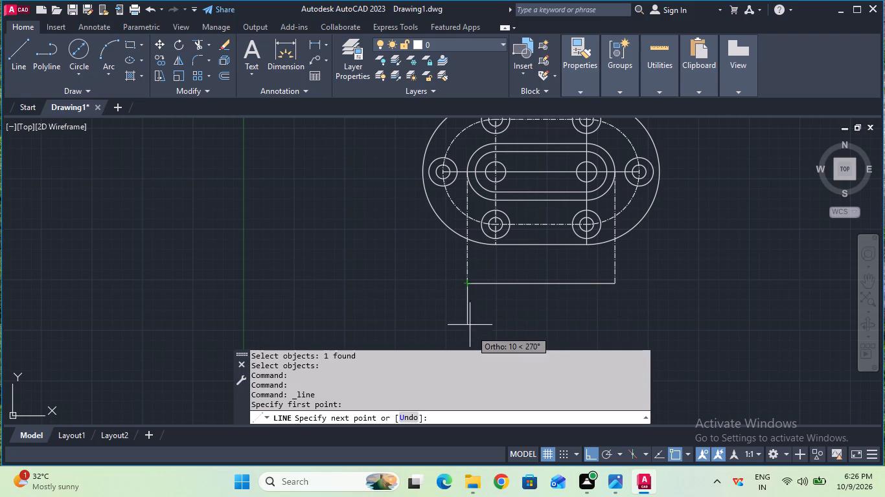
type("11")
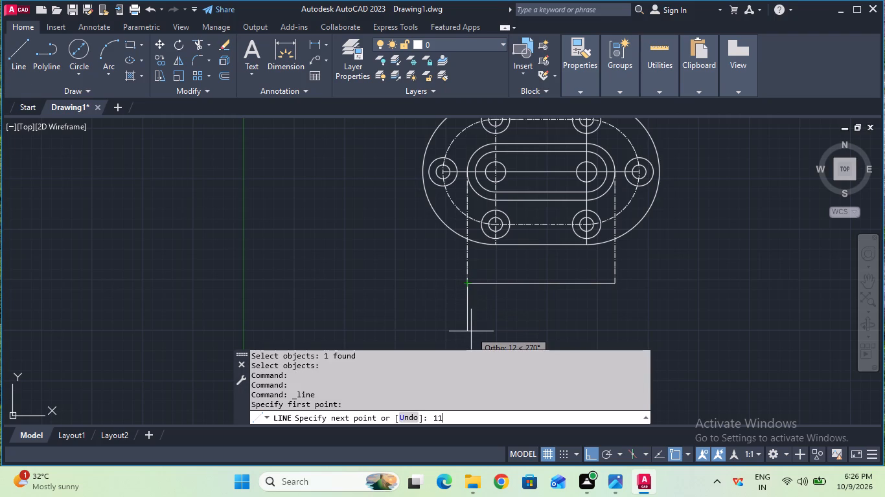
type(".6")
key("Return")
key("Escape")
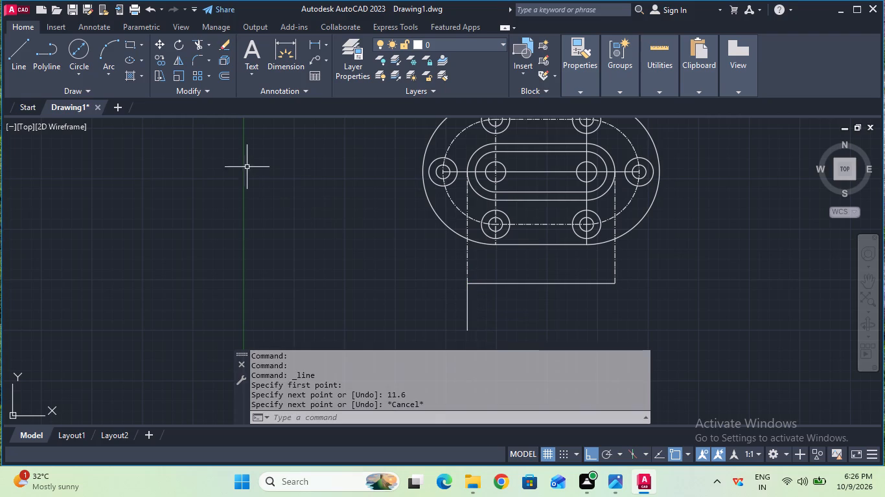
left_click(29, 46)
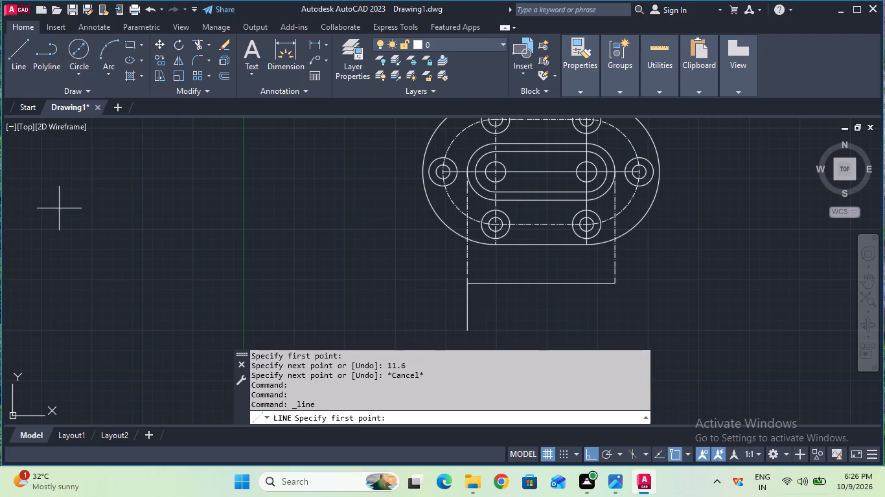
left_click(617, 280)
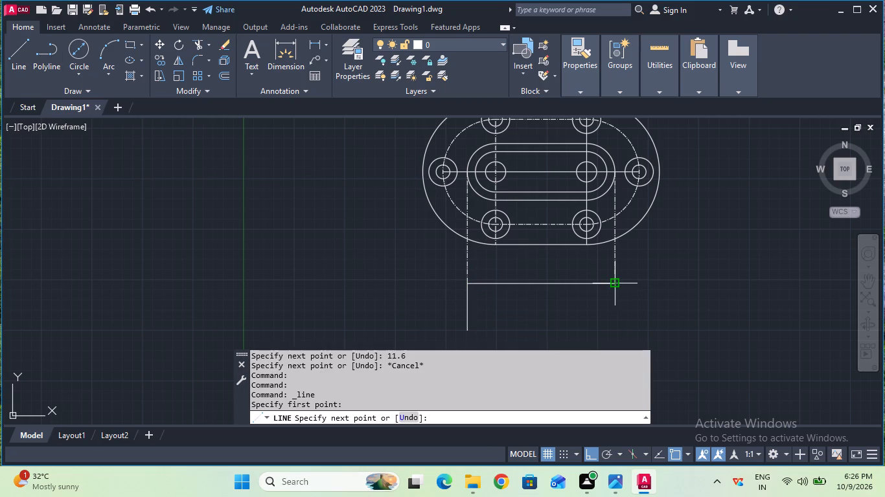
type("11")
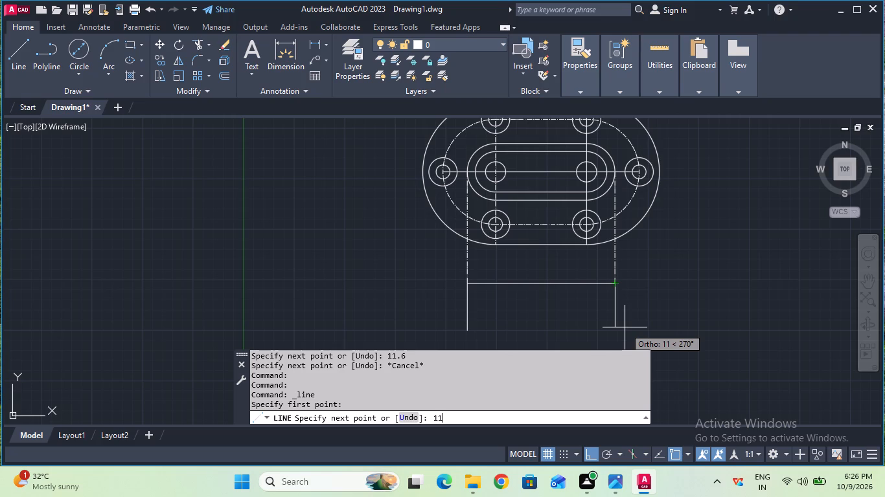
type(".6")
key("Return")
key("Escape")
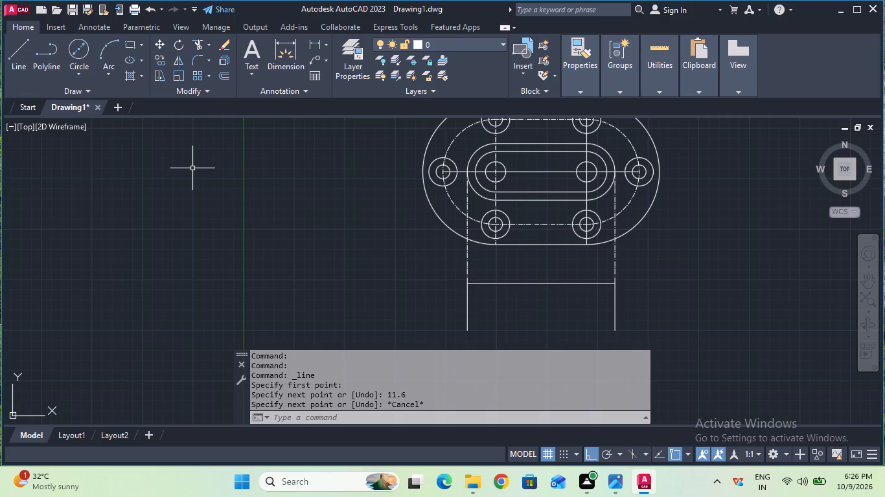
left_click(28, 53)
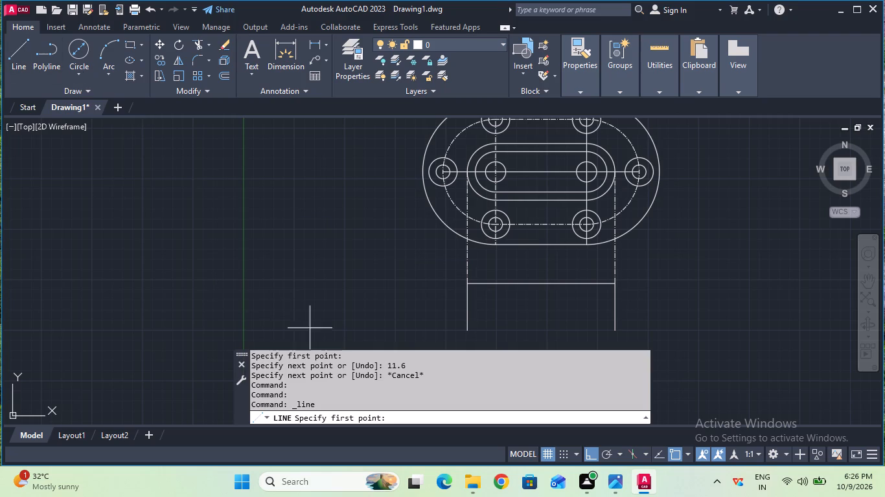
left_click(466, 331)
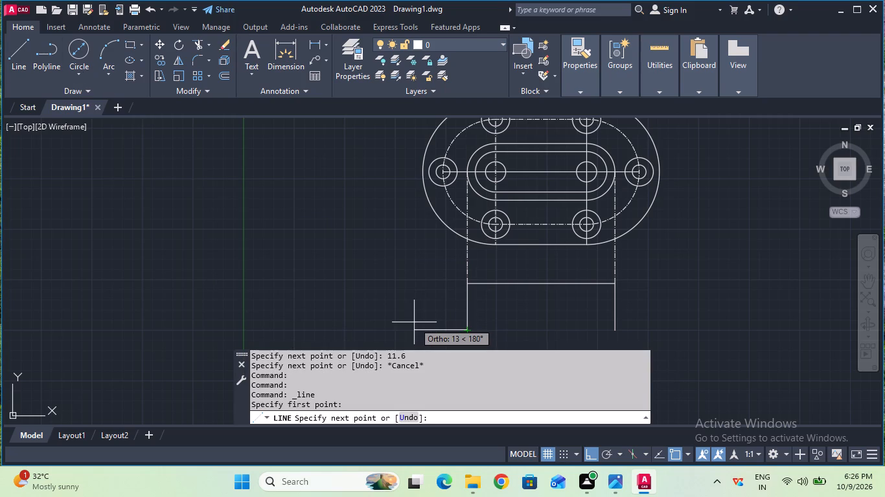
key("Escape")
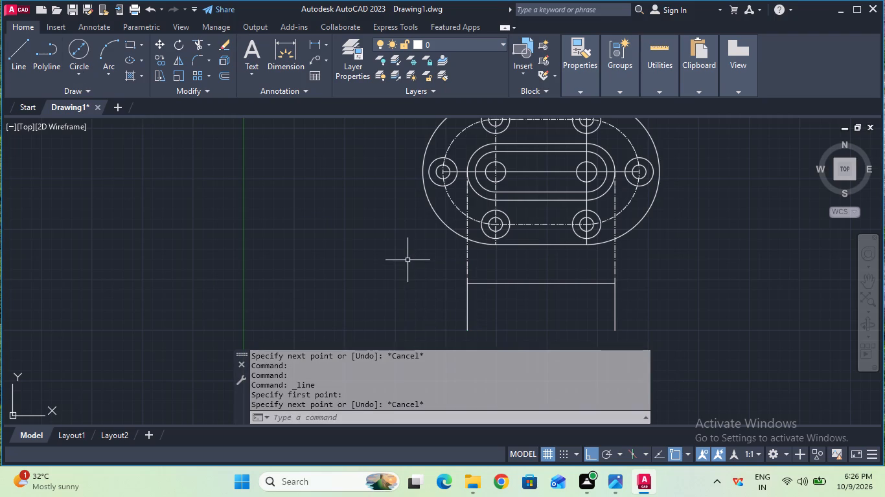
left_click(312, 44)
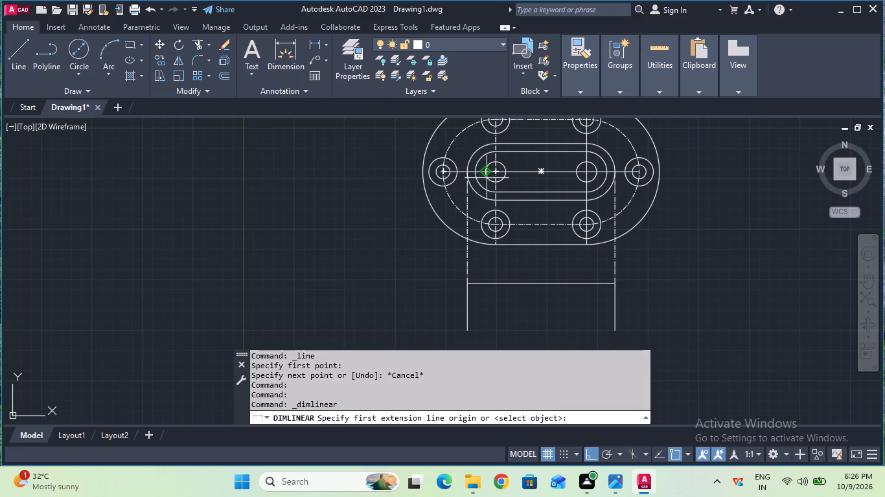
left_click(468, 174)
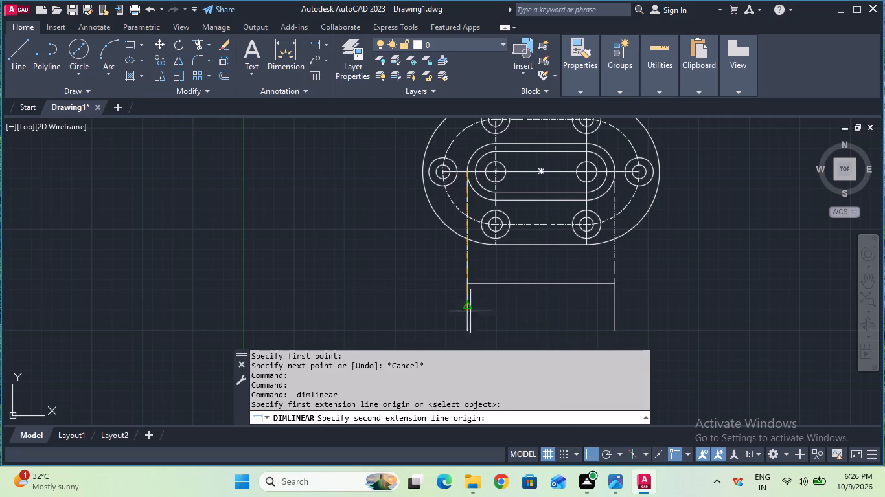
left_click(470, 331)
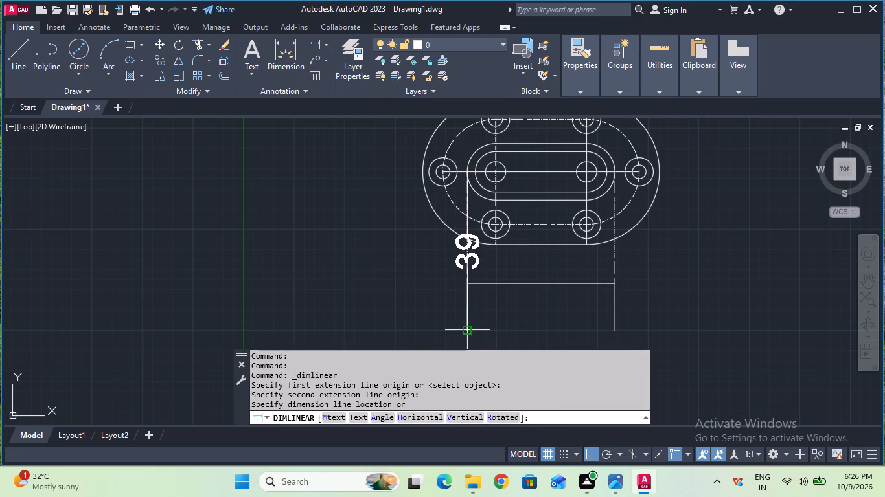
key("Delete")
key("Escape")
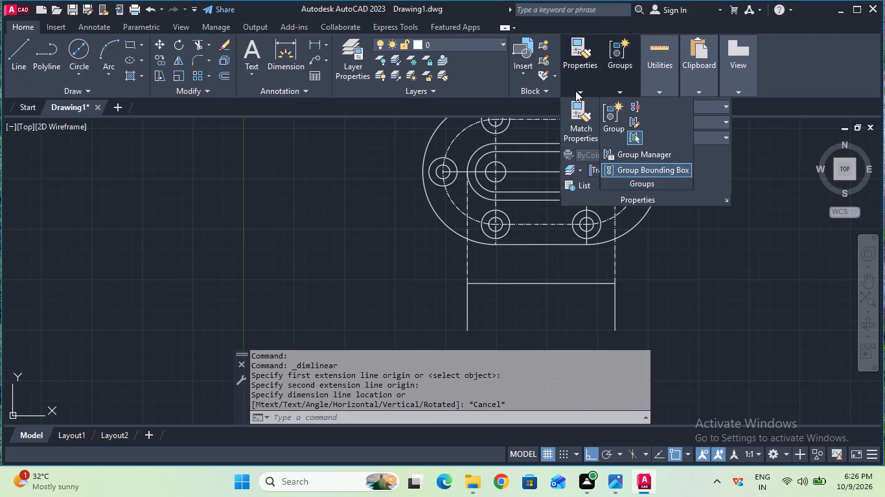
Using the CENTER linetype, draw 39 mm vertical projection lines down from the outer slot's left and right extremes.
left_click(628, 137)
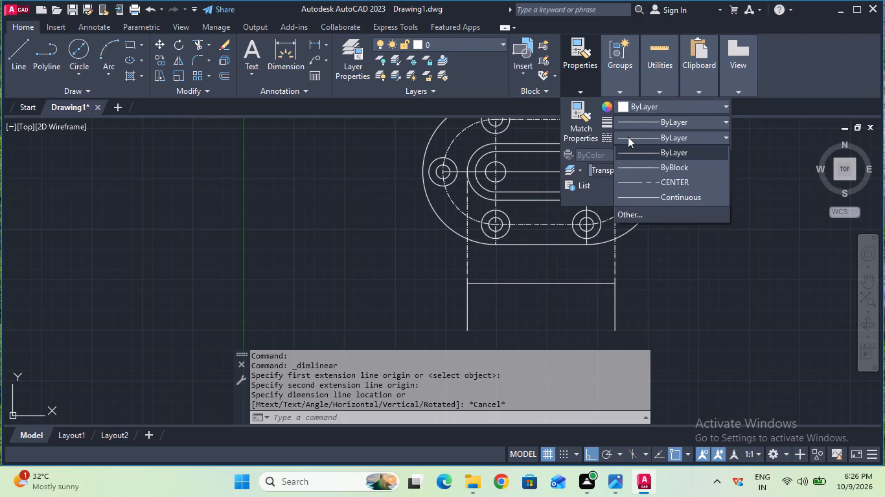
left_click(644, 181)
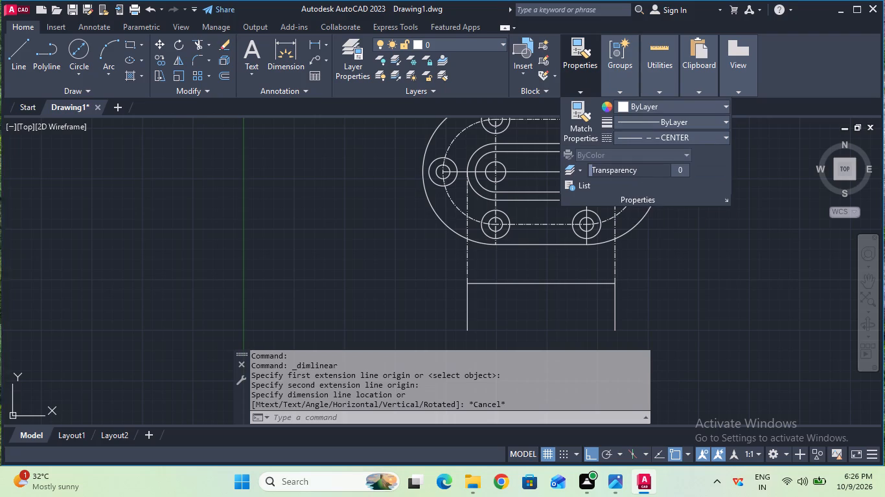
left_click(10, 63)
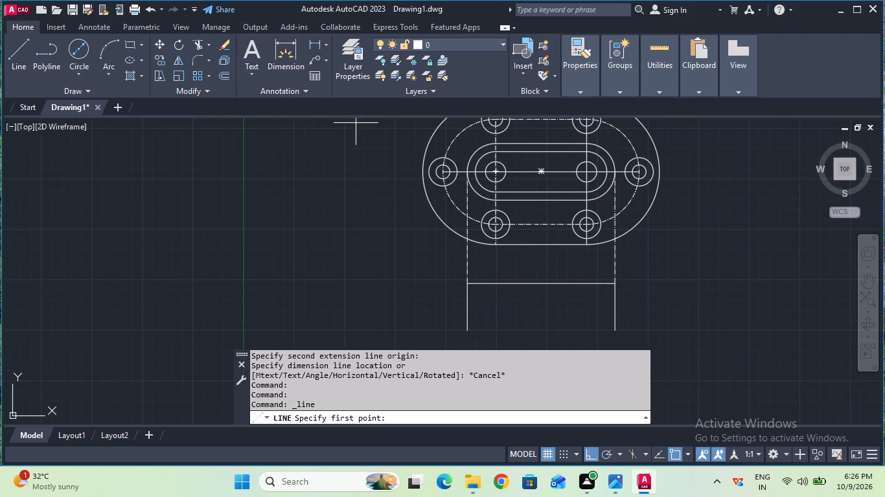
left_click(422, 172)
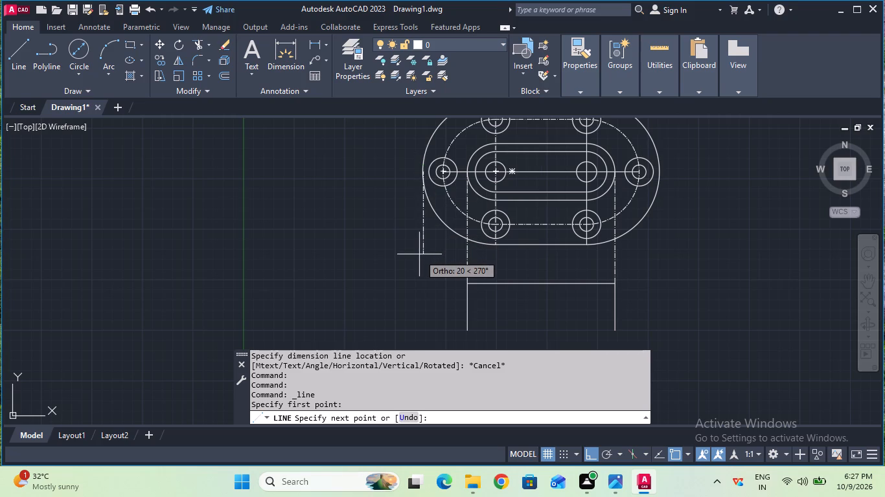
left_click(425, 331)
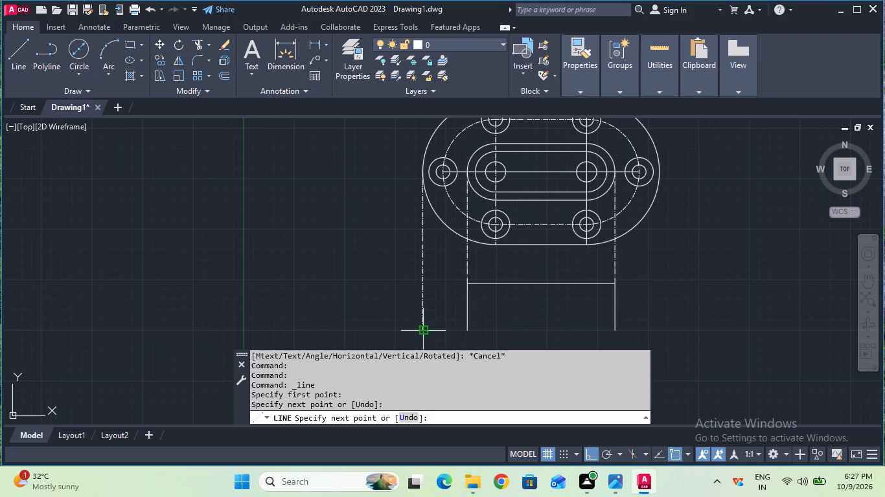
key("Escape")
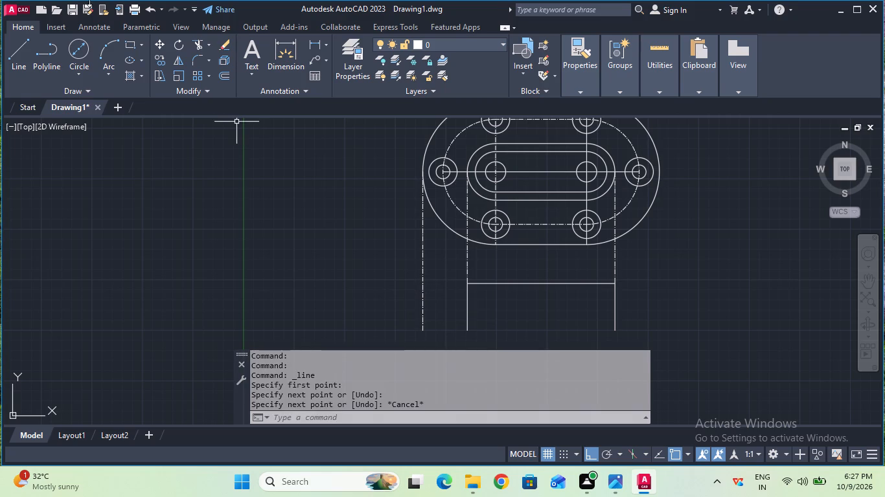
left_click(19, 50)
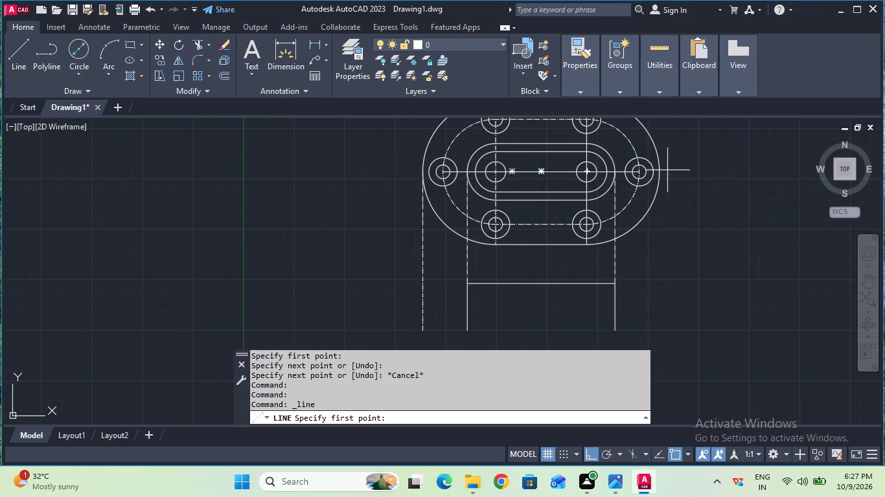
left_click(658, 167)
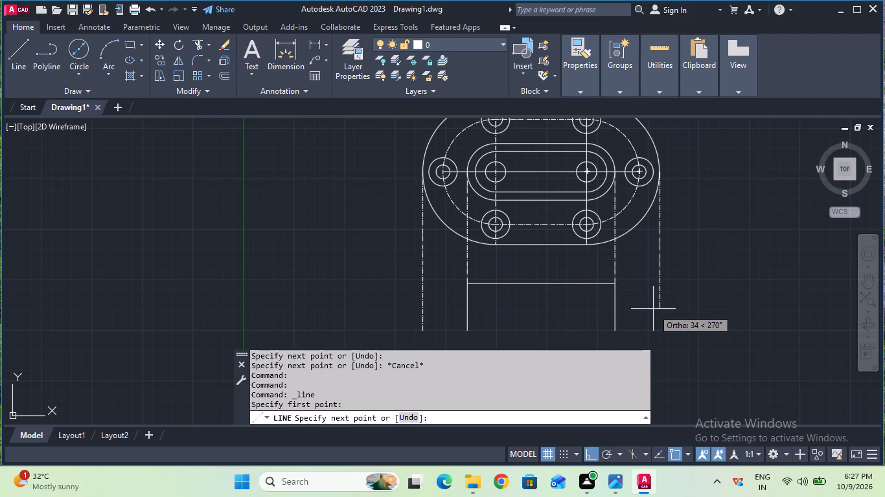
key("3")
key("9")
key("Return")
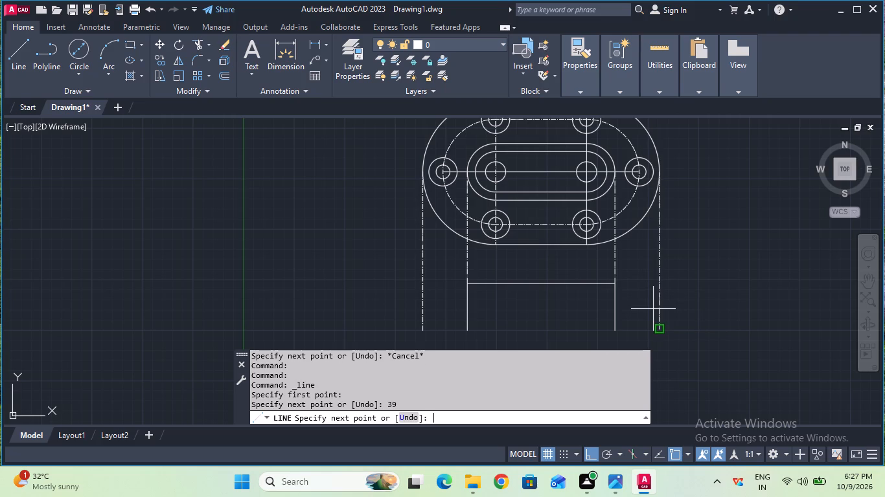
key("Escape")
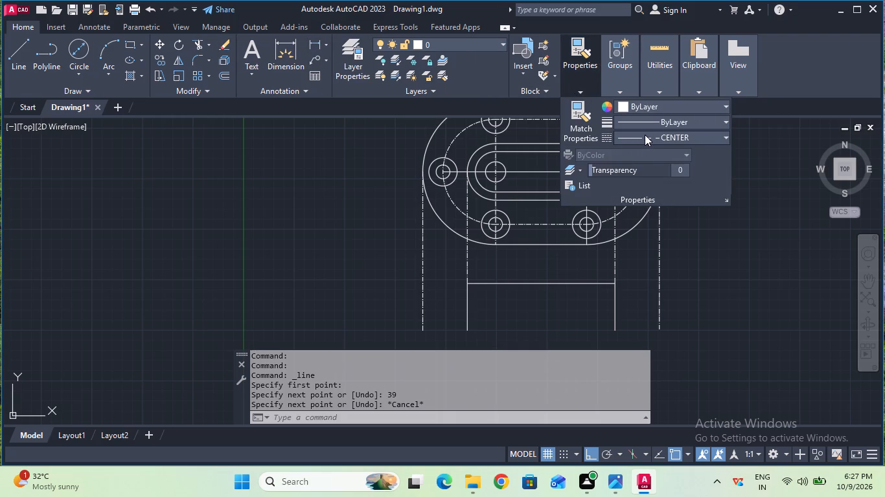
With the ByLayer linetype, draw the section's left flange top from the wall's lower end to the outer projection line, plus its 4.4 mm vertical edge.
left_click(645, 135)
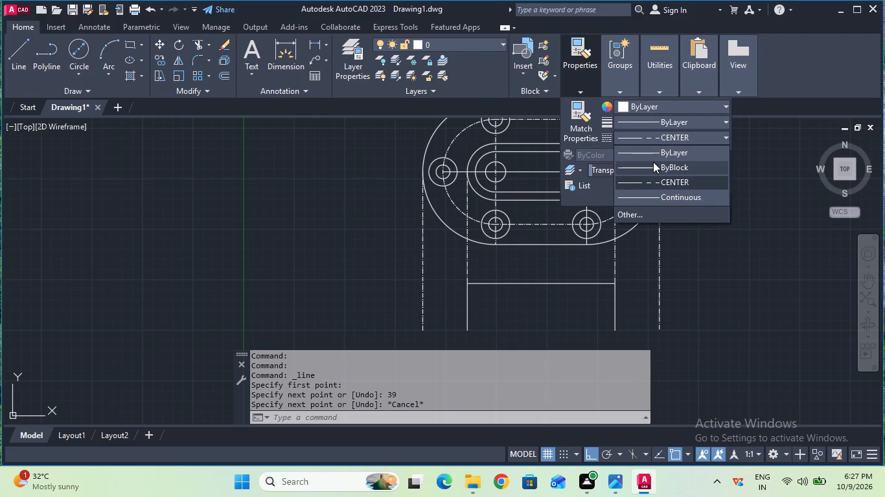
left_click(662, 153)
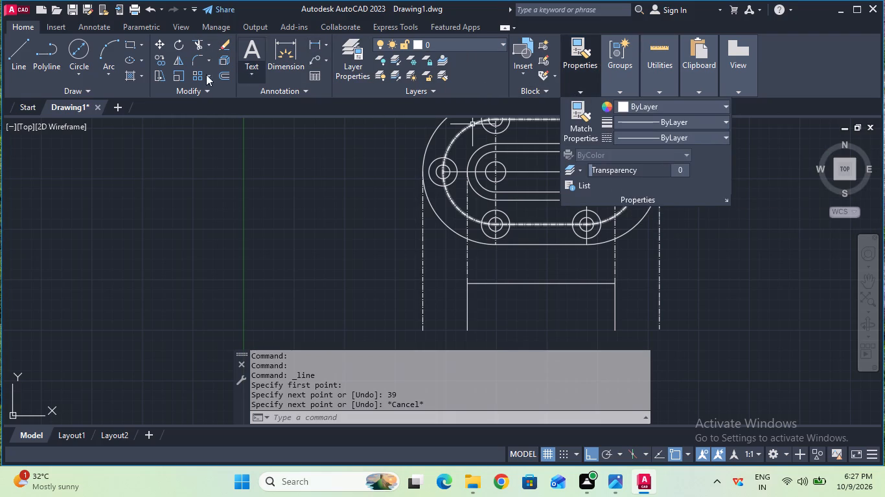
left_click(21, 54)
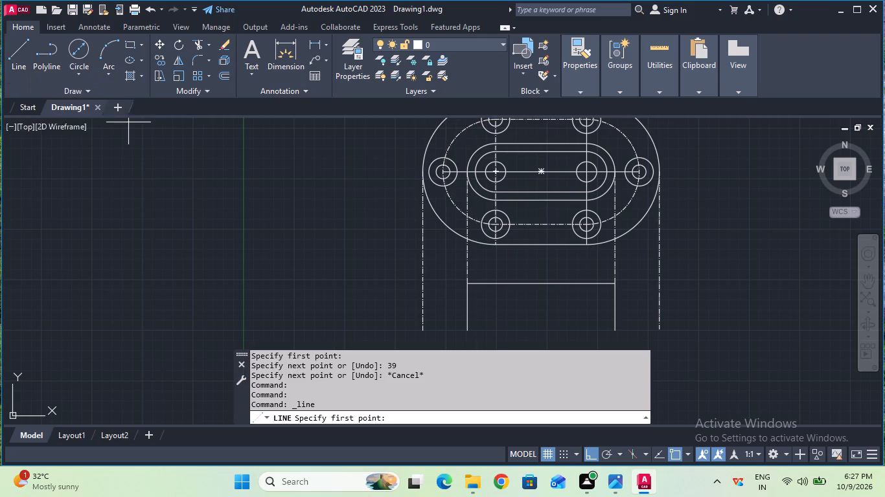
left_click(464, 327)
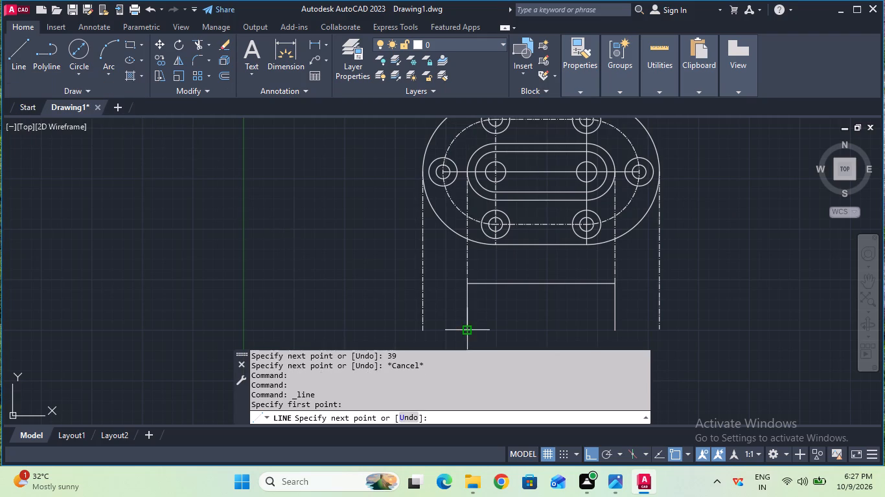
left_click(423, 333)
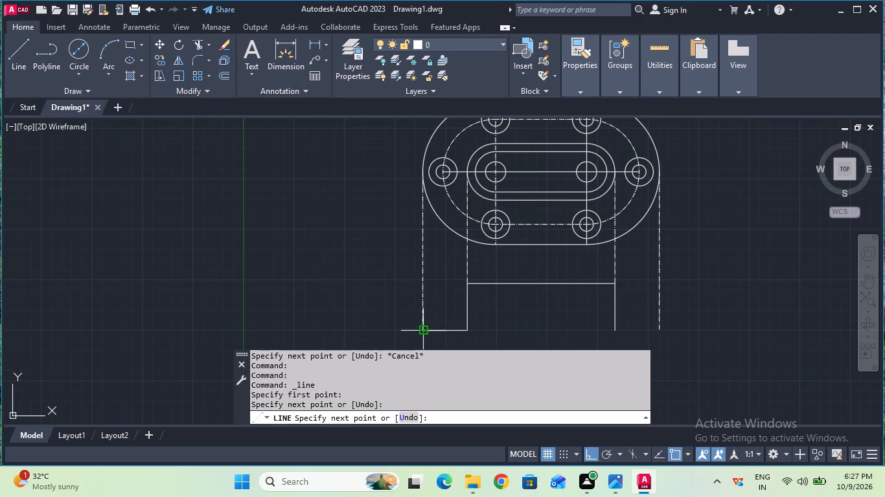
middle_click_drag(423, 333, 438, 269)
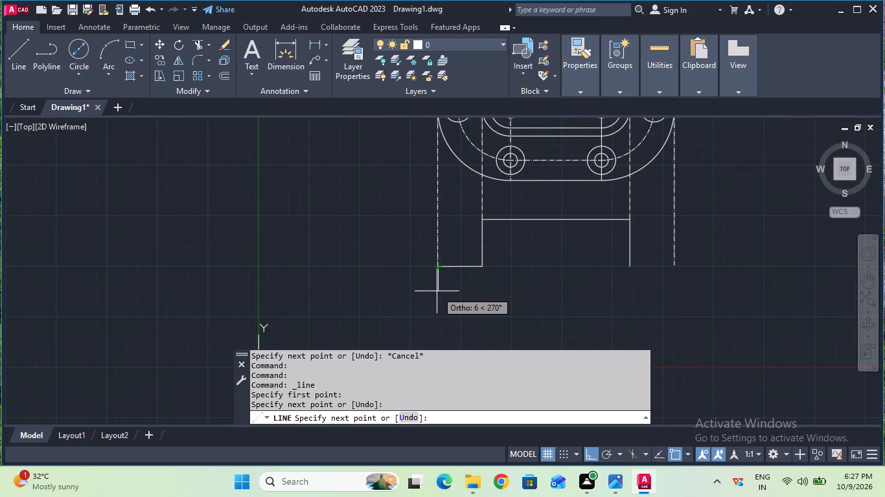
key("4")
type(".4")
key("Return")
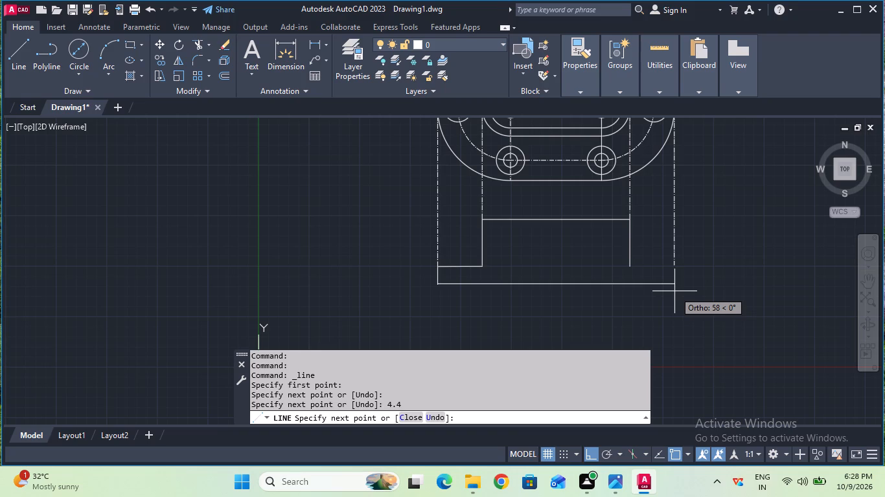
key("Escape")
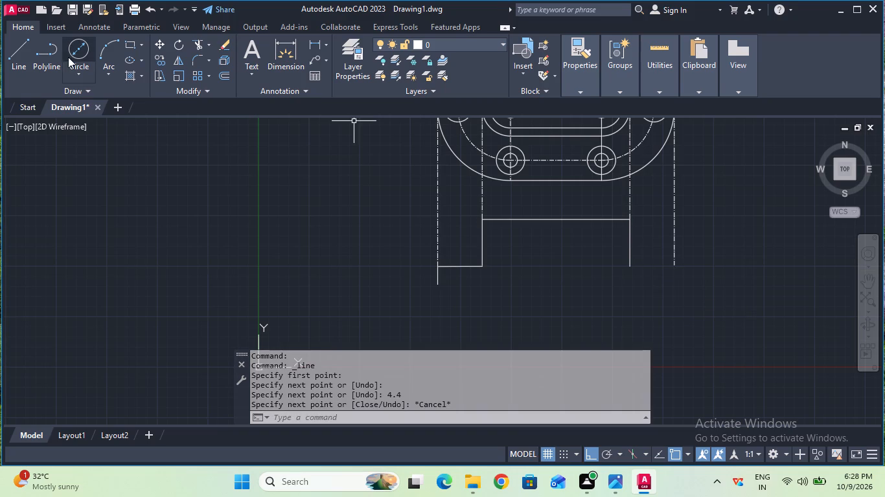
Draw the section's right flange top and its 4.4 mm vertical edge, closing the profile with a base line to the left edge.
left_click(23, 57)
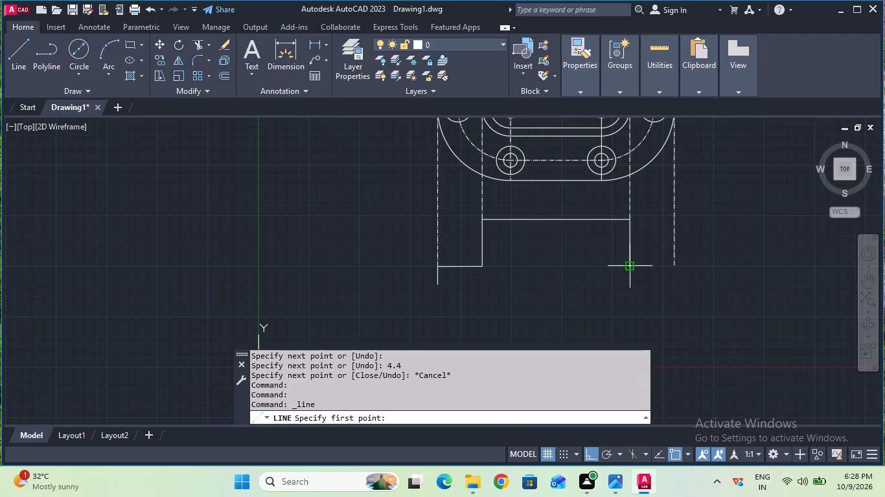
left_click(630, 269)
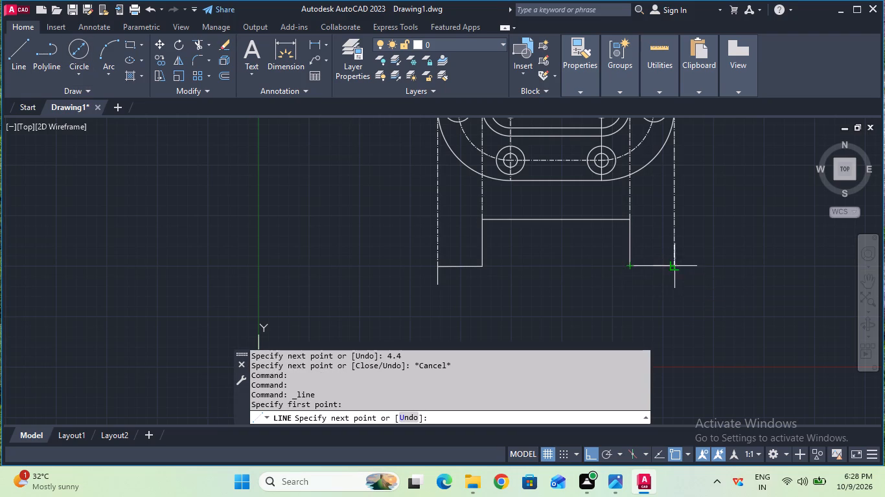
left_click(676, 270)
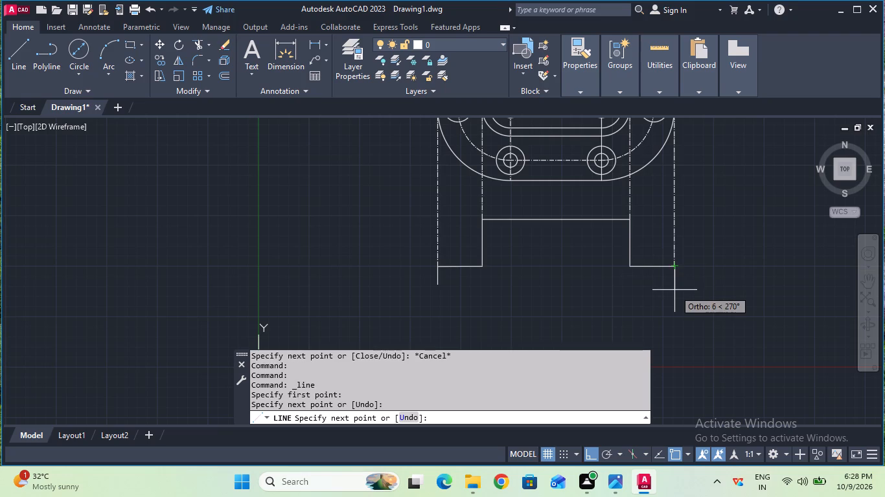
type("4.4")
key("Return")
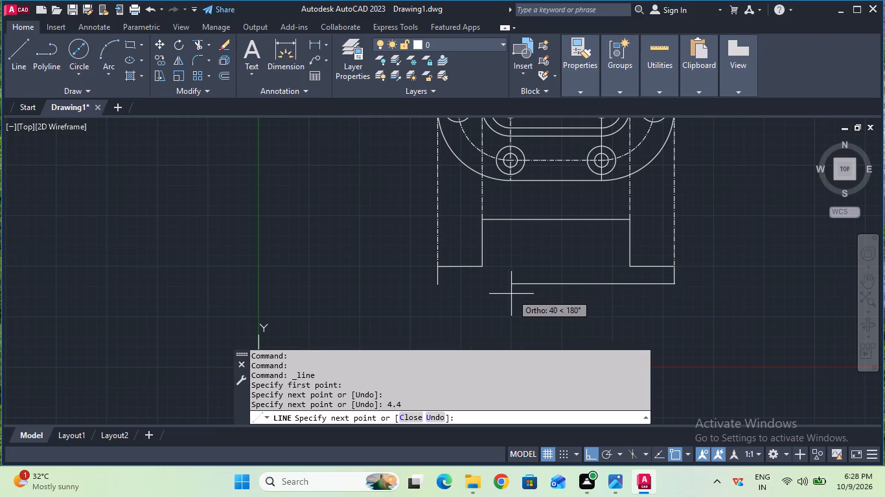
left_click(437, 283)
key("Escape")
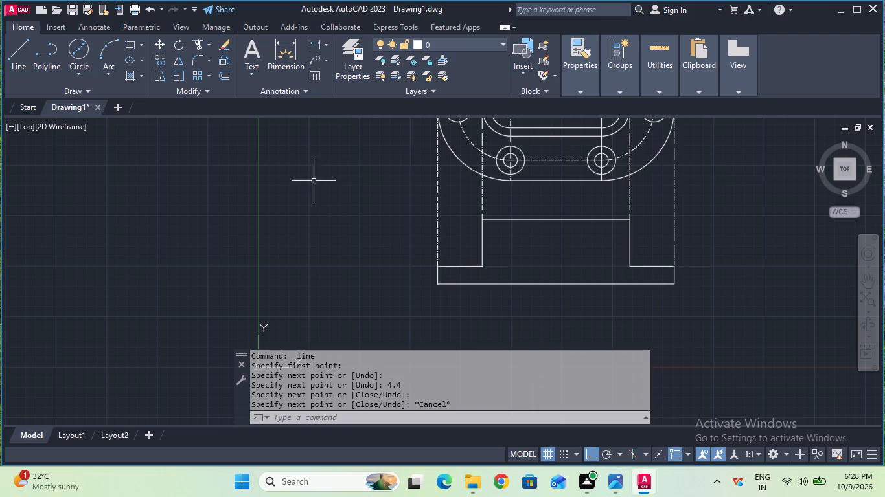
Fillet the outer top corner of the section view's left flange with a radius of 1 mm.
left_click(195, 60)
scroll(398, 265, "up", 1)
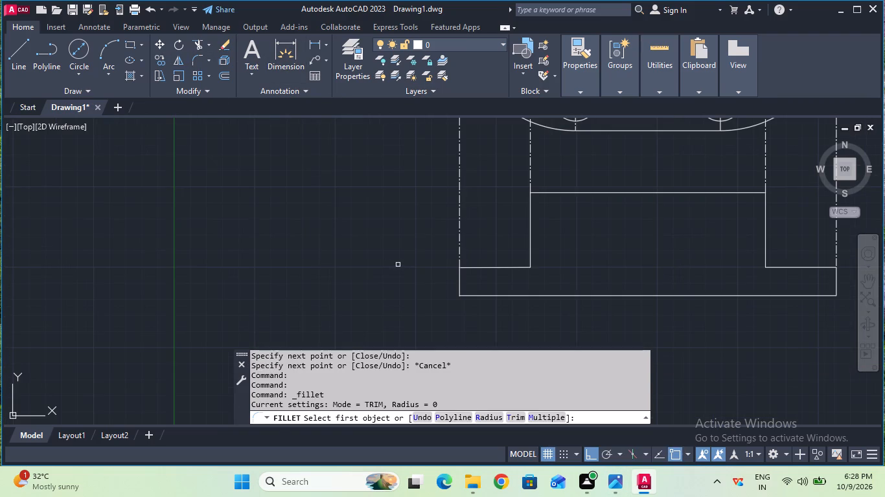
left_click(479, 414)
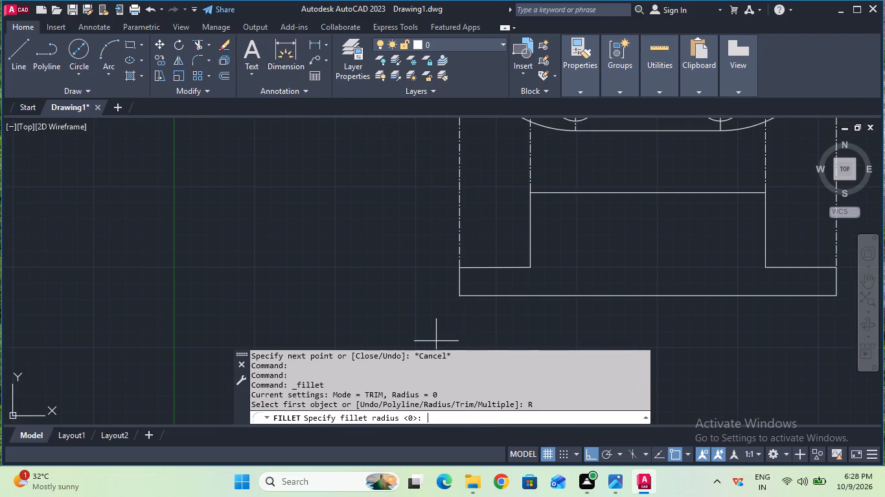
key("1")
key("Return")
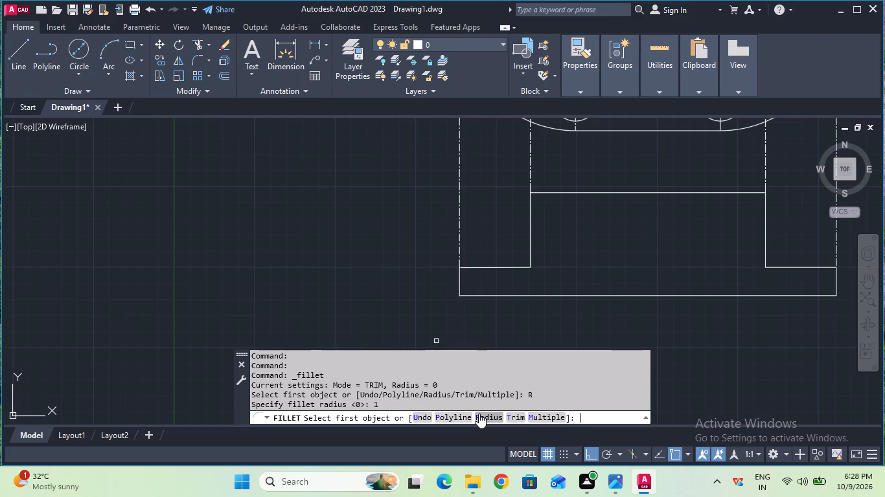
left_click(458, 279)
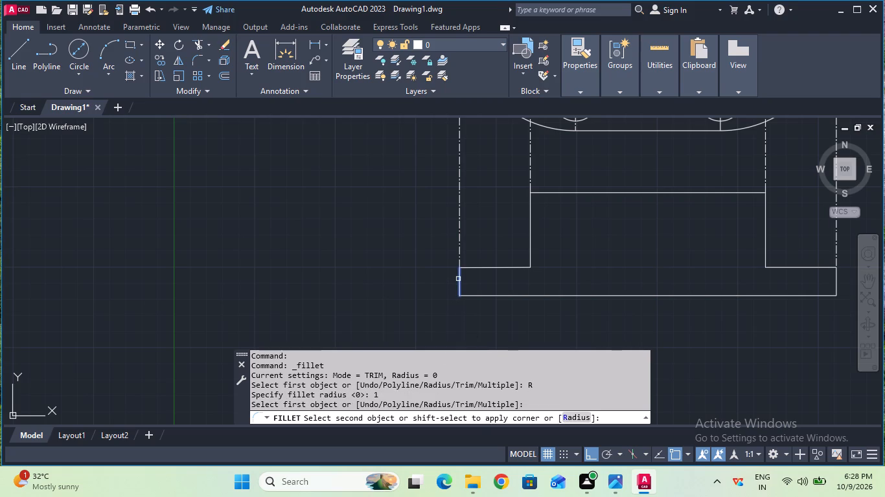
left_click(466, 267)
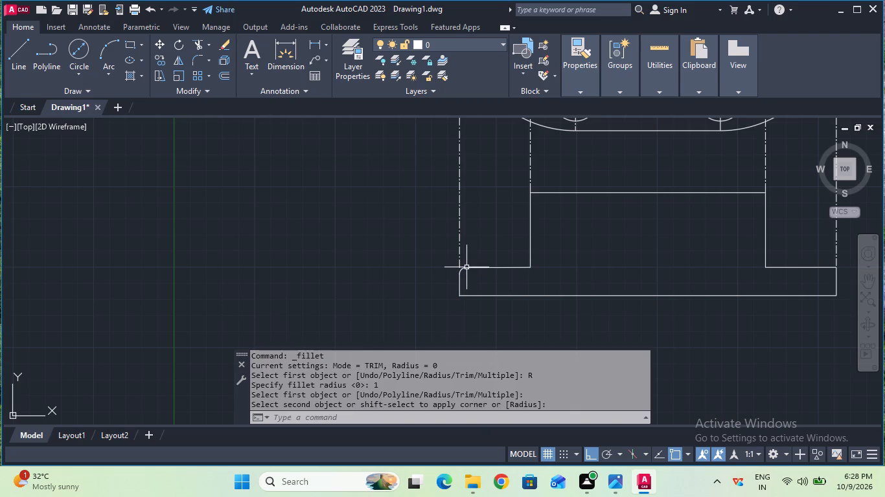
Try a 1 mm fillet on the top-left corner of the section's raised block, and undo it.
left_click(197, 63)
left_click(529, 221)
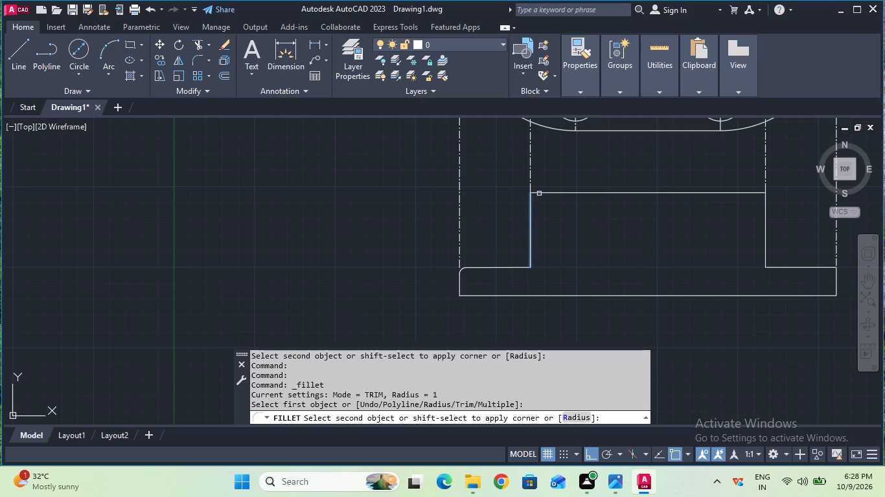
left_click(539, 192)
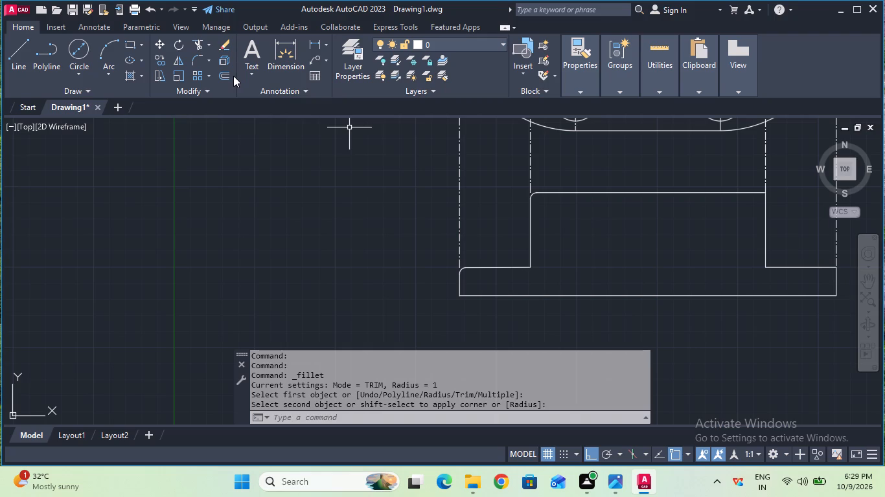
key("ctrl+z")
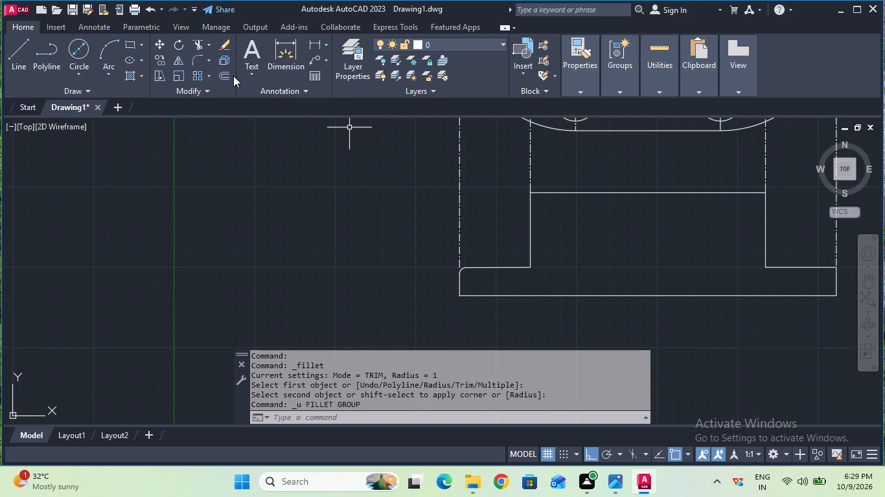
Fillet the outer top corner of the section view's right flange with a 1 mm radius.
left_click(201, 63)
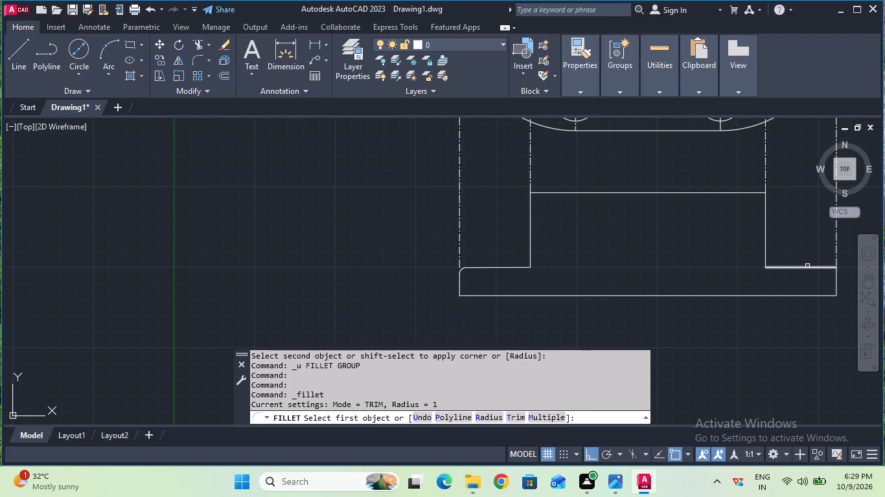
left_click(807, 266)
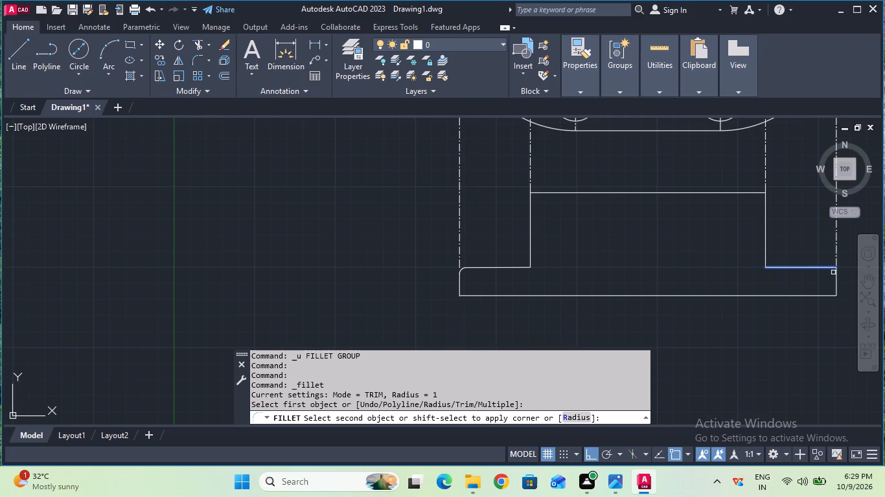
left_click(837, 275)
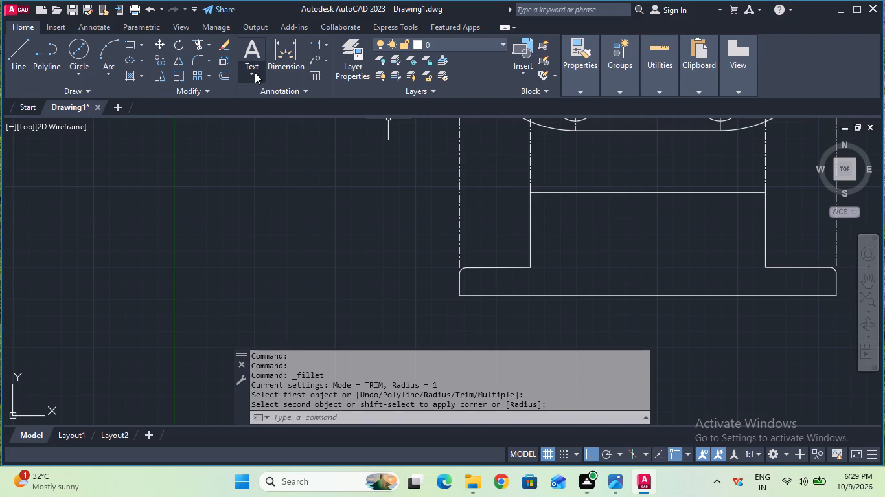
Fillet the two inner corners where the section's block walls meet the left and right flange tops with a 1 mm radius.
left_click(198, 60)
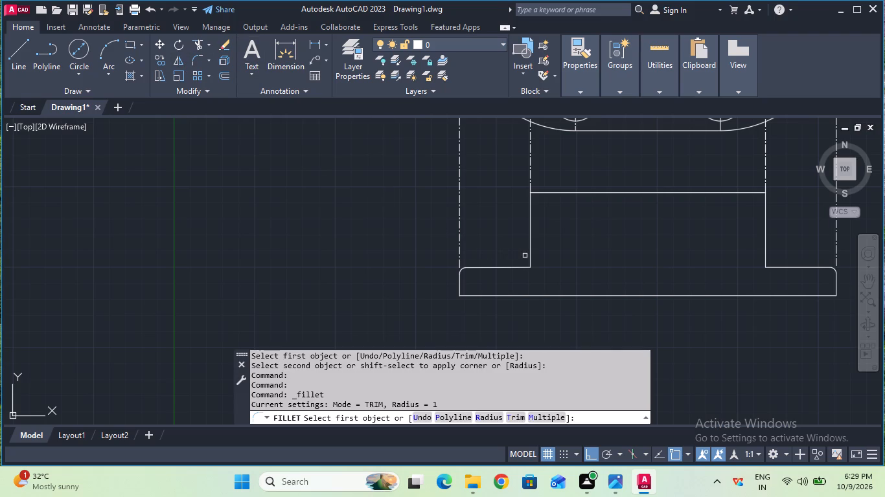
left_click(531, 253)
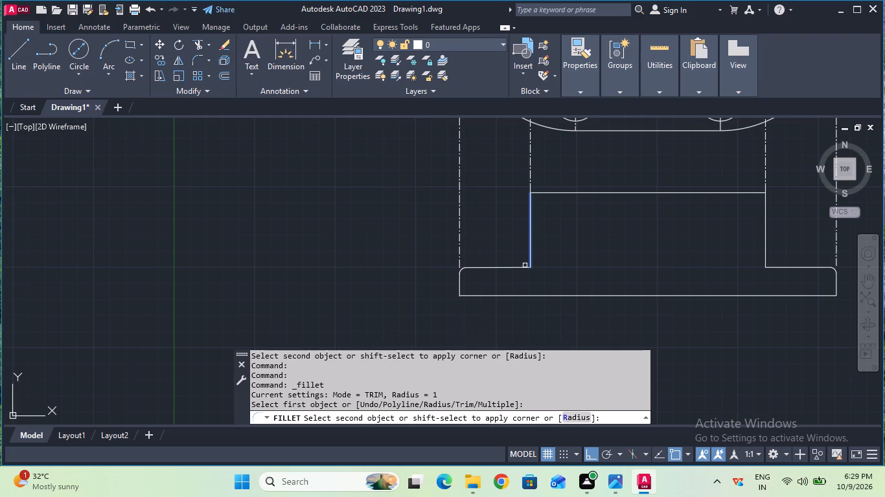
left_click(524, 267)
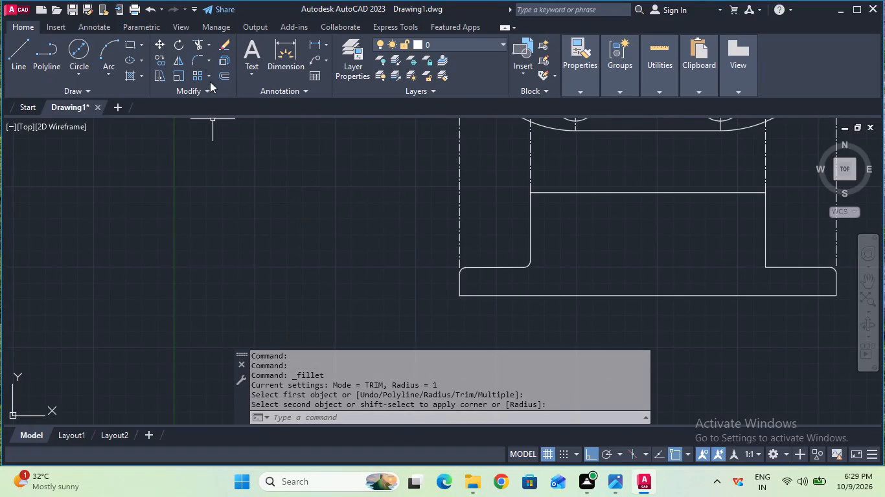
left_click(203, 61)
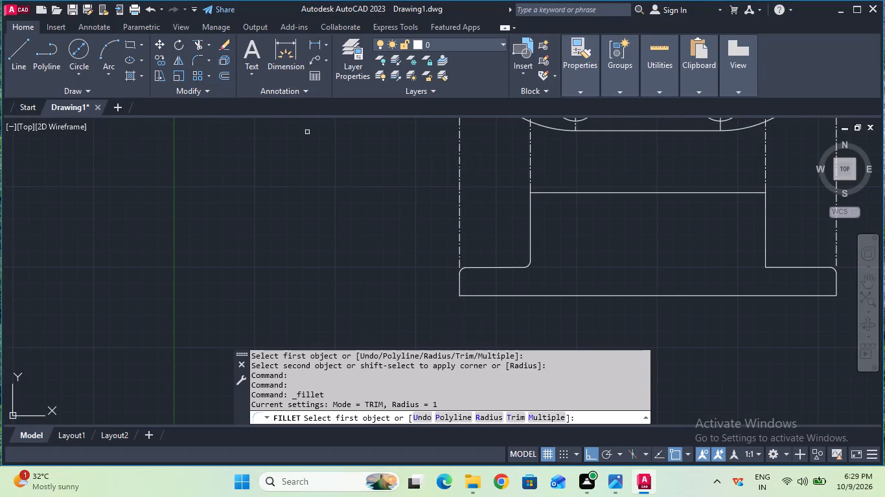
left_click(771, 269)
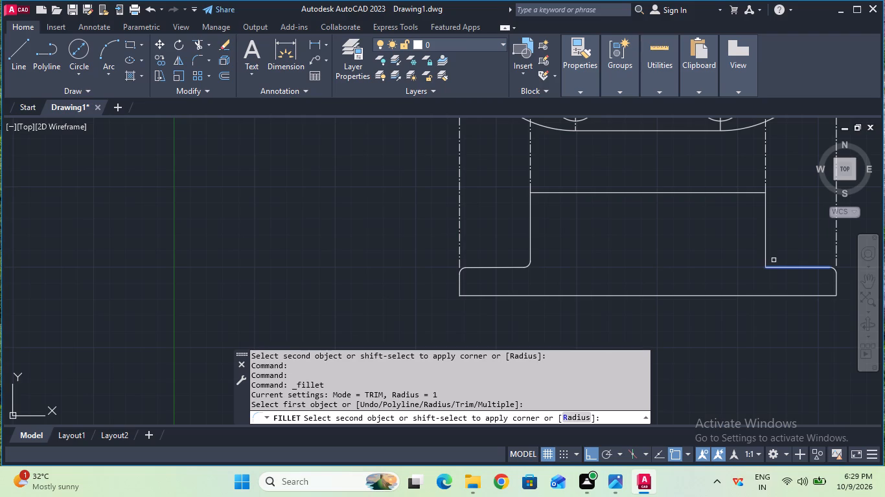
left_click(764, 264)
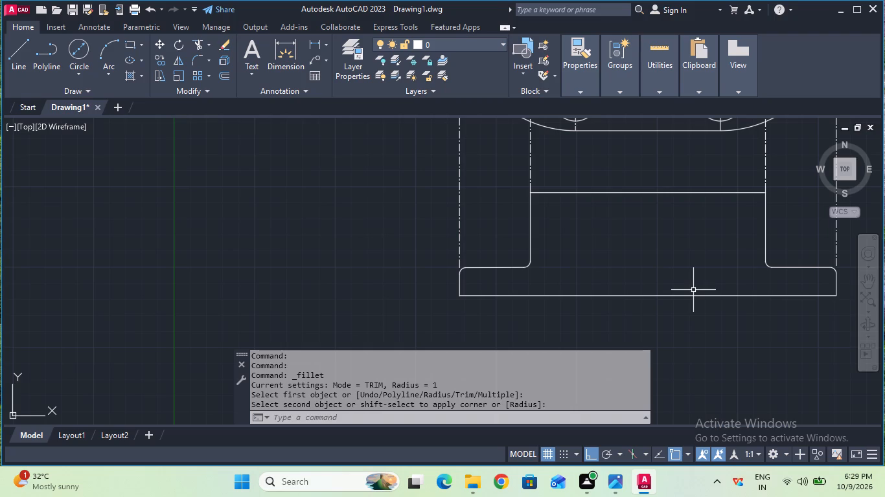
Set the current linetype to CENTER.
middle_click_drag(557, 254, 559, 384)
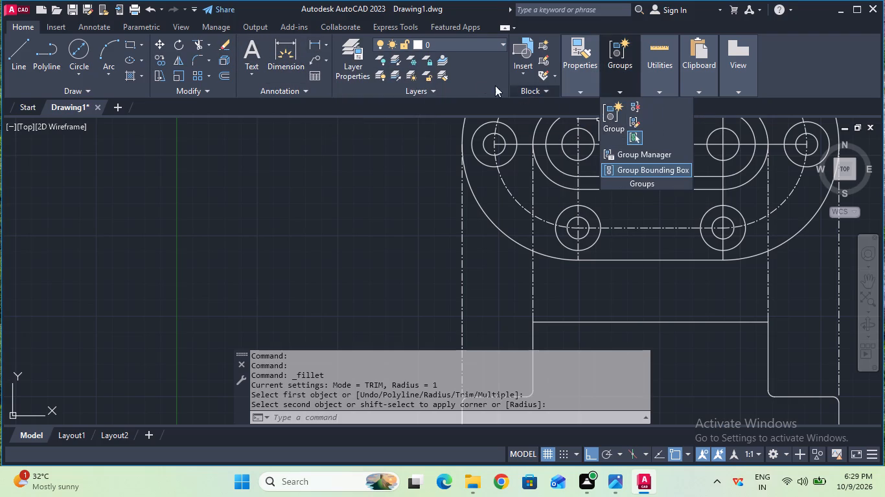
left_click(621, 134)
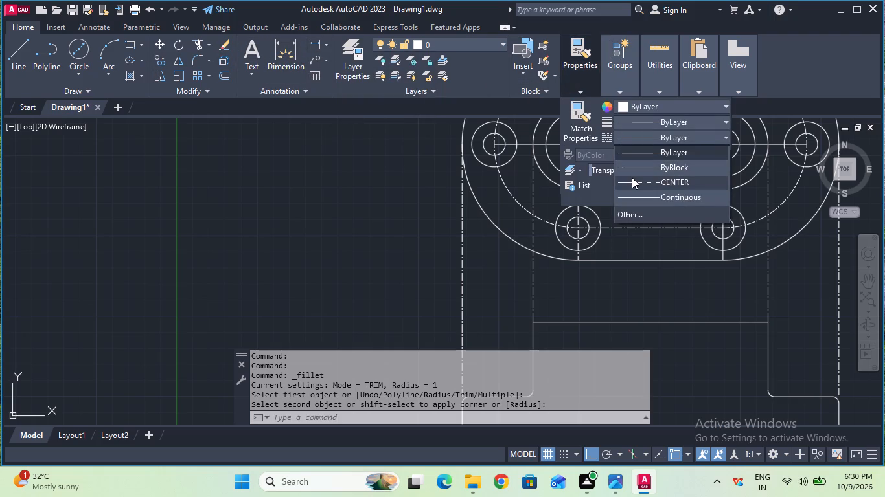
left_click(632, 177)
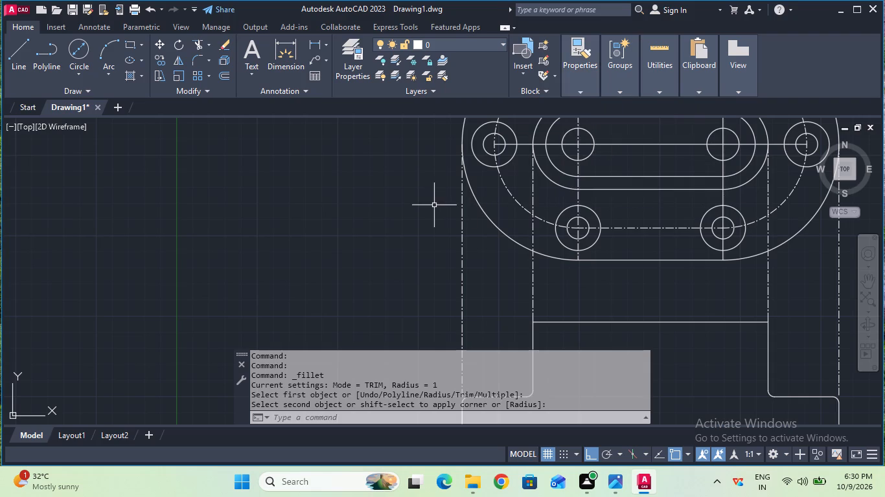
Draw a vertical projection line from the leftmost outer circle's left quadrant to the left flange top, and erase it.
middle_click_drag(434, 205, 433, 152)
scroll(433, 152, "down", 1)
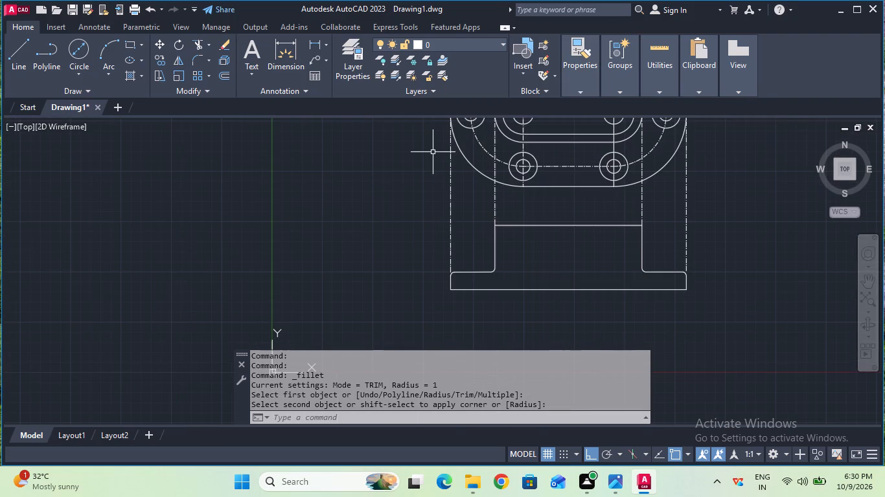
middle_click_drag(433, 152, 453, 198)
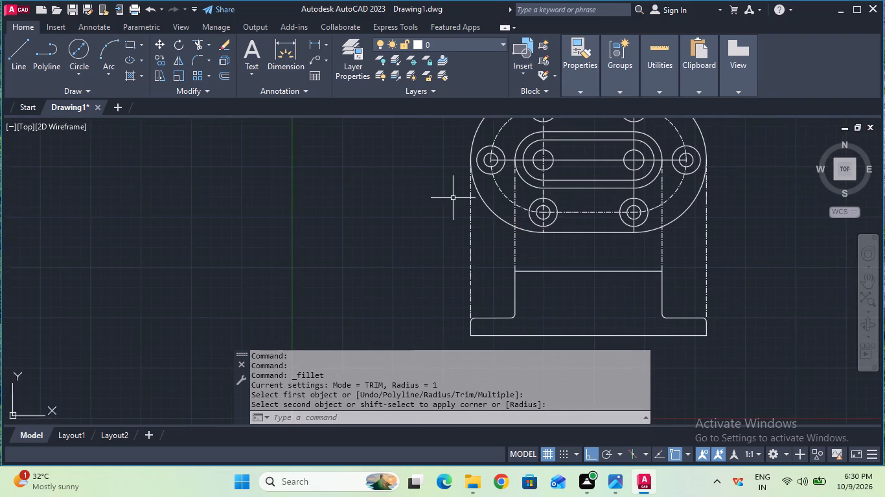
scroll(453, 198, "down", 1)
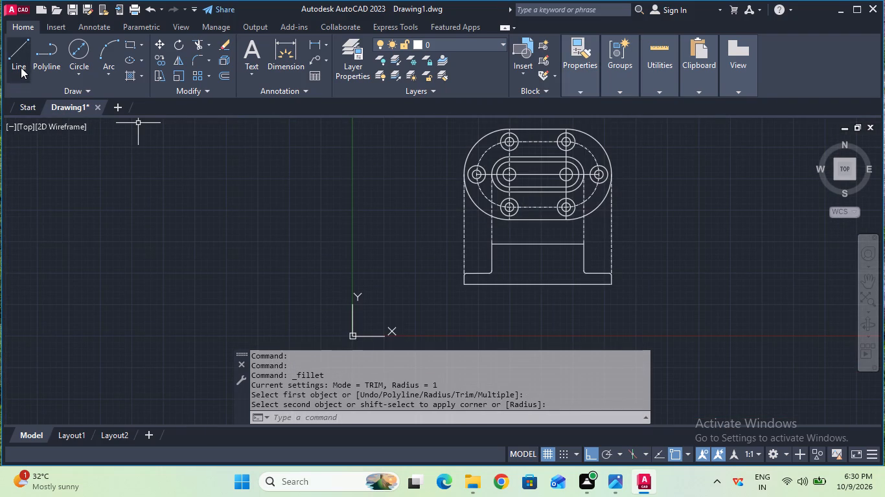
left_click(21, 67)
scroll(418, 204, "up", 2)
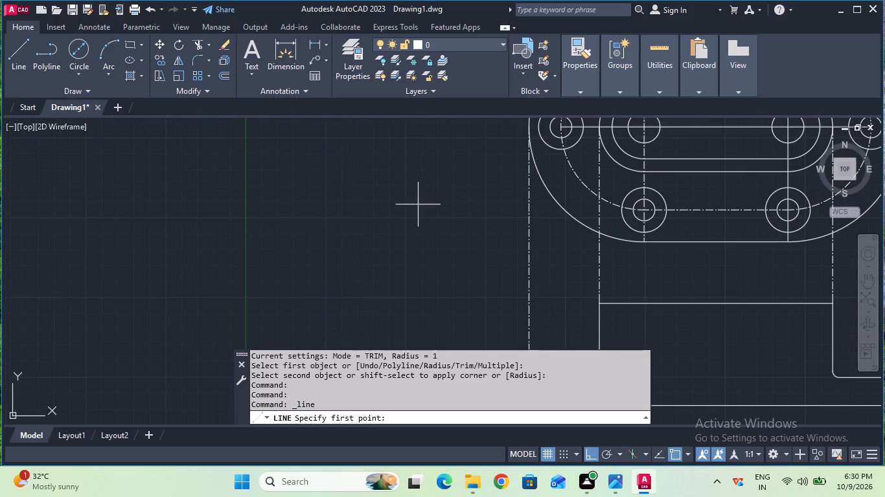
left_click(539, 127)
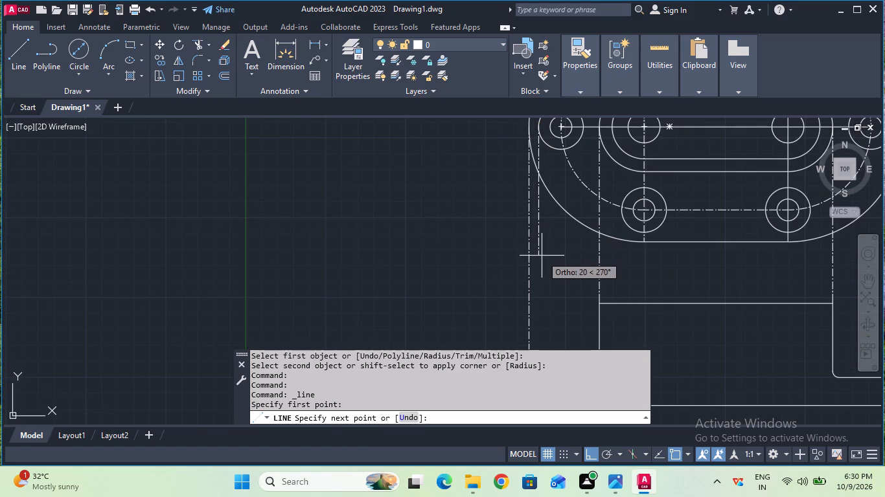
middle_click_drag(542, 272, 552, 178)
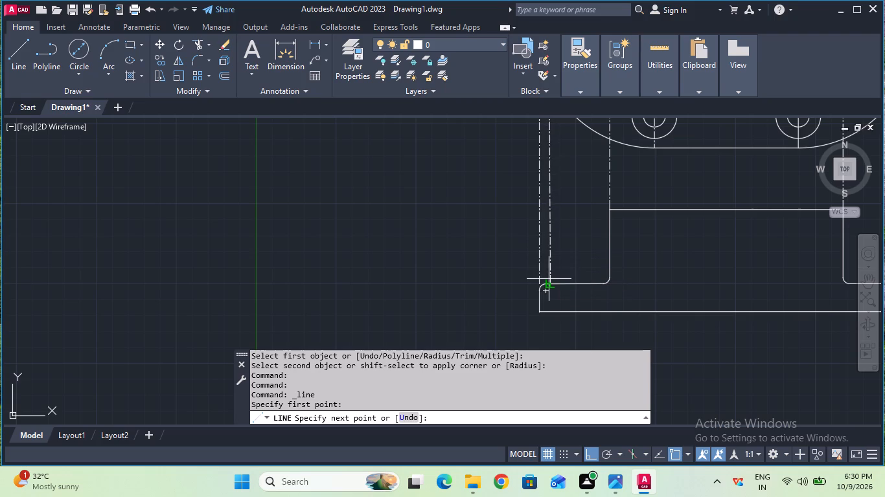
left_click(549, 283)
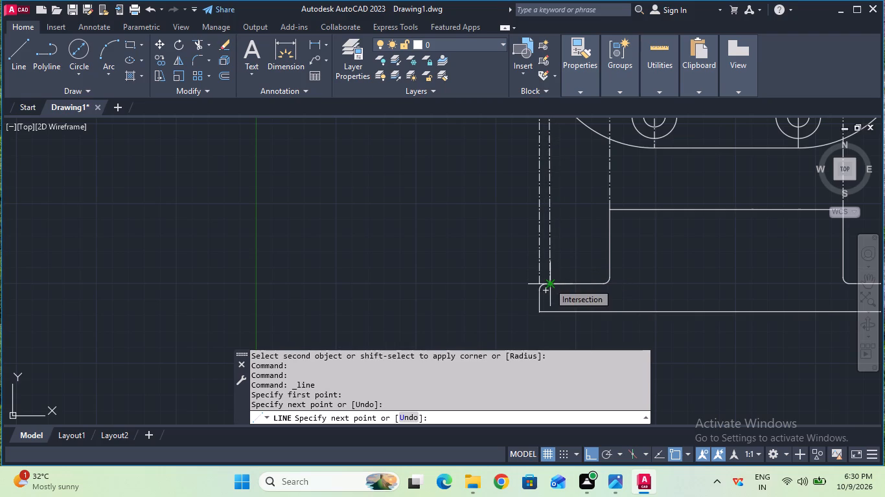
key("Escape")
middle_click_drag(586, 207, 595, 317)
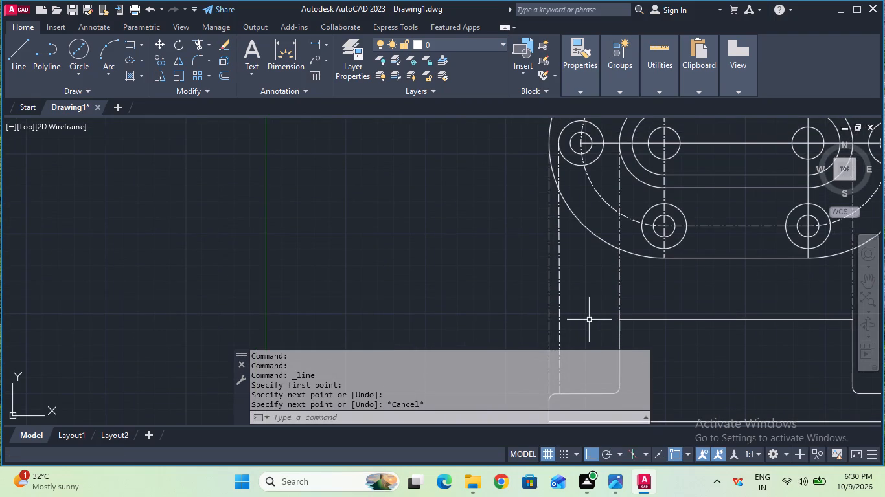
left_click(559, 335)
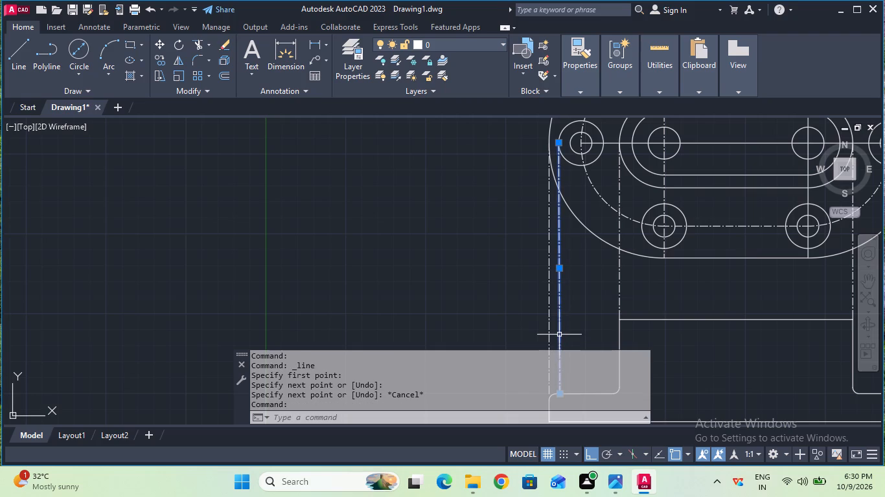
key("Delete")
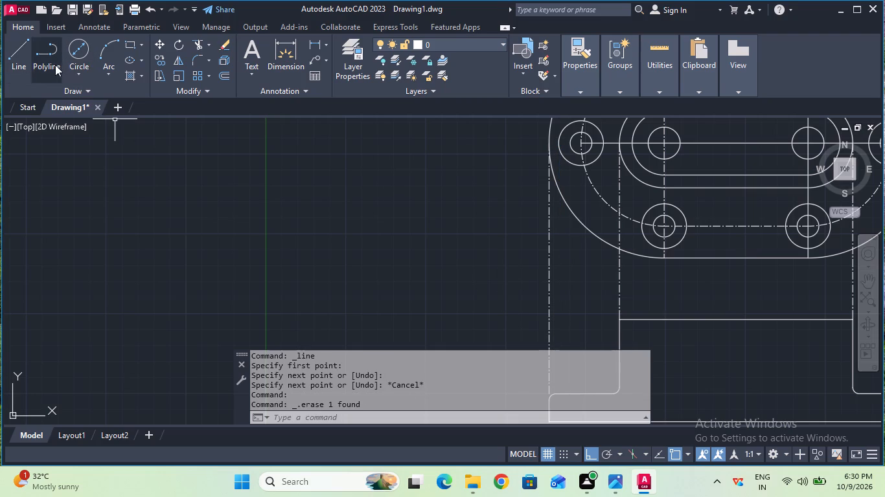
Draw a 39 mm vertical projection line down from the left quadrant of the leftmost circle pair's outer circle.
left_click(25, 64)
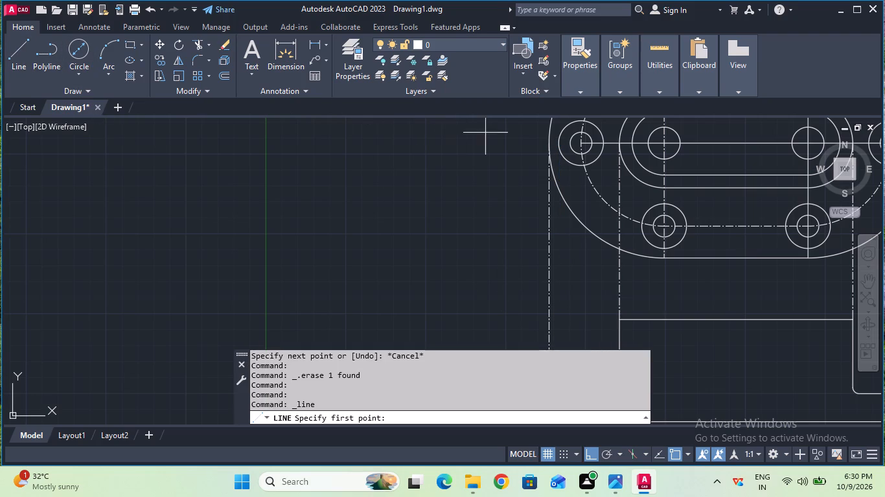
left_click(562, 140)
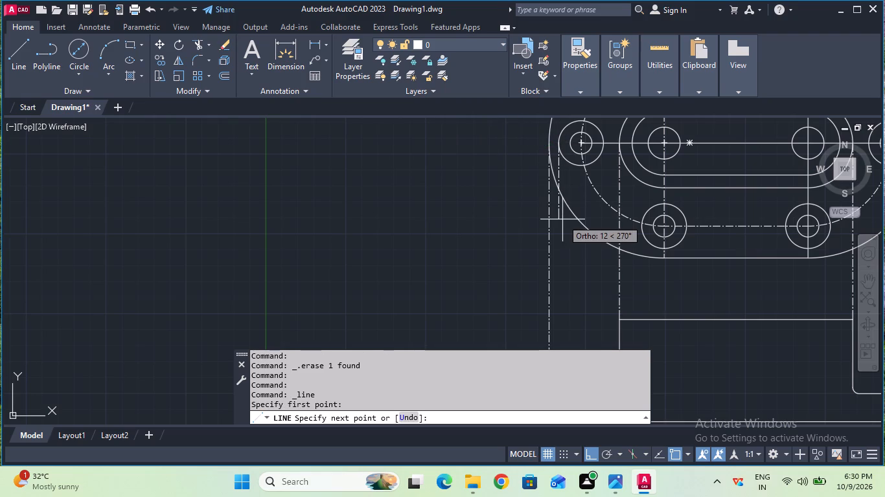
key("3")
key("9")
key("Return")
key("Escape")
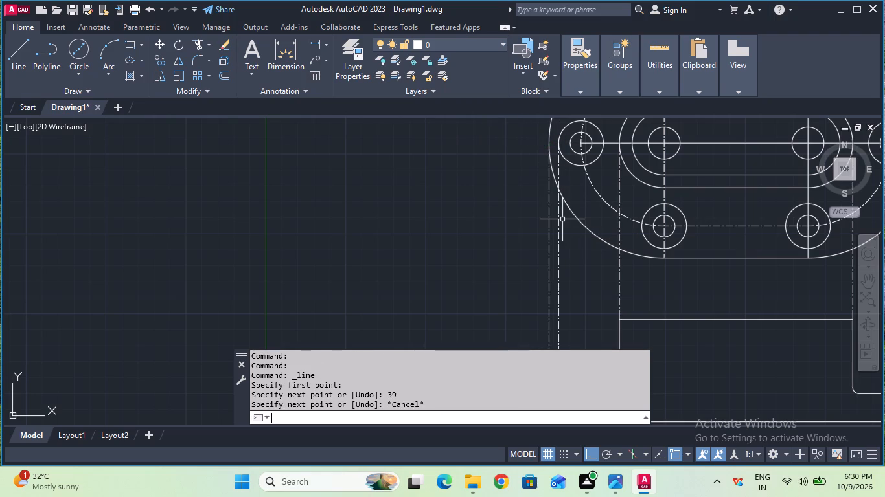
Draw a 39 mm vertical projection line down from the right quadrant of the leftmost circle pair's outer circle.
middle_click_drag(562, 236, 566, 188)
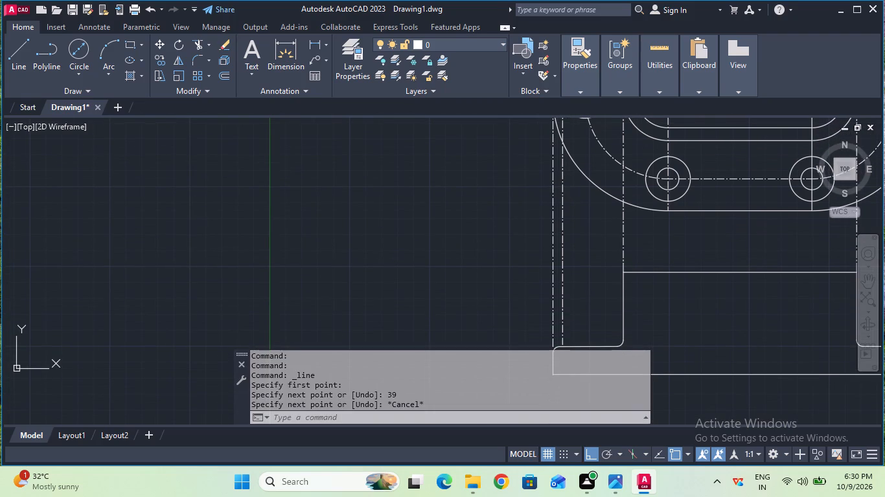
scroll(566, 188, "down", 1)
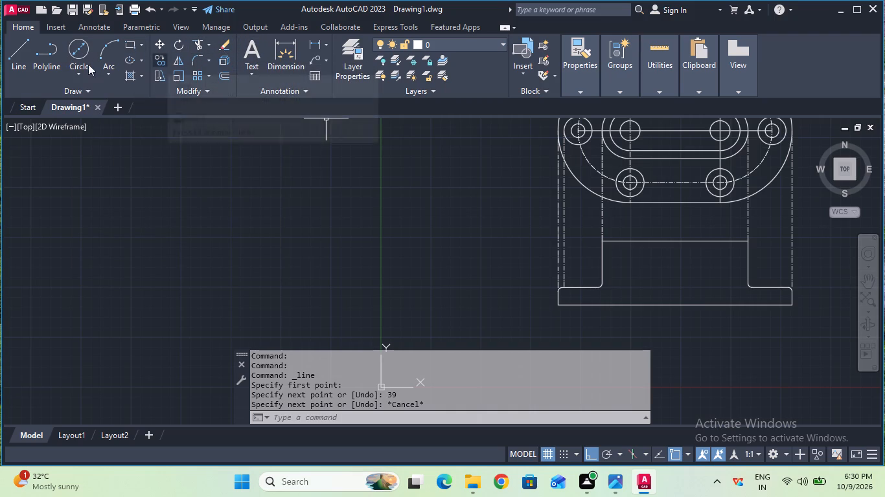
left_click(24, 65)
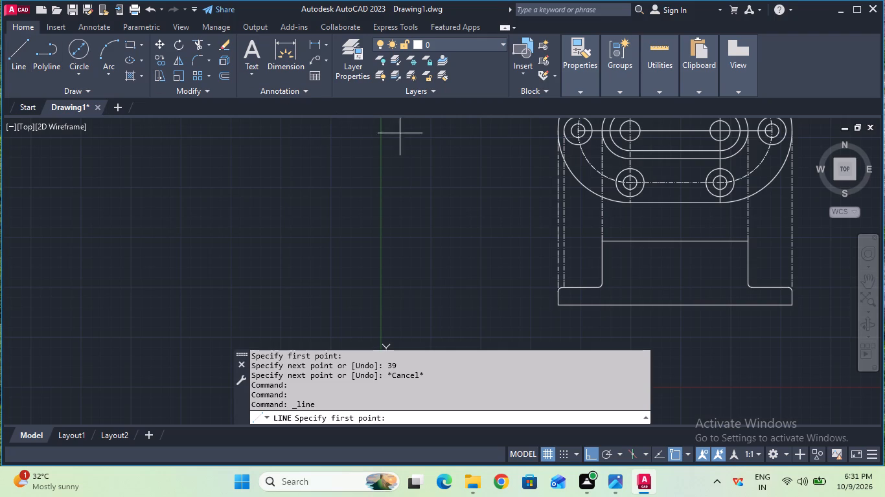
left_click(590, 131)
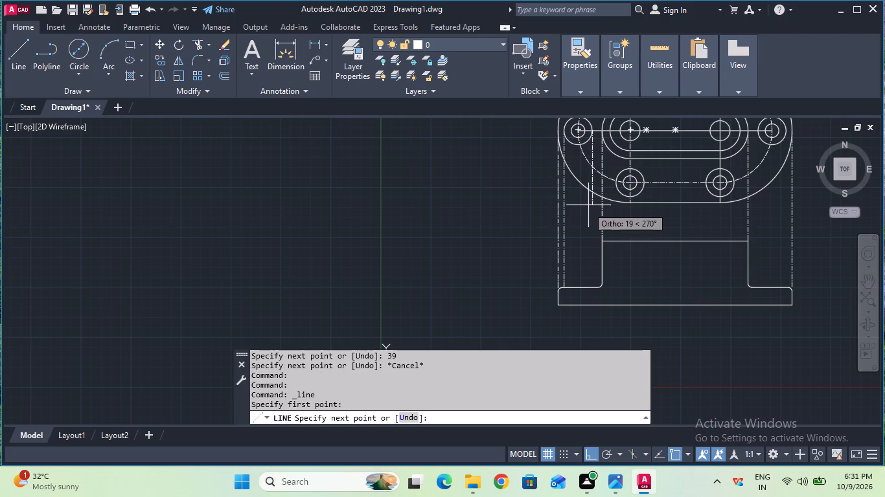
key("3")
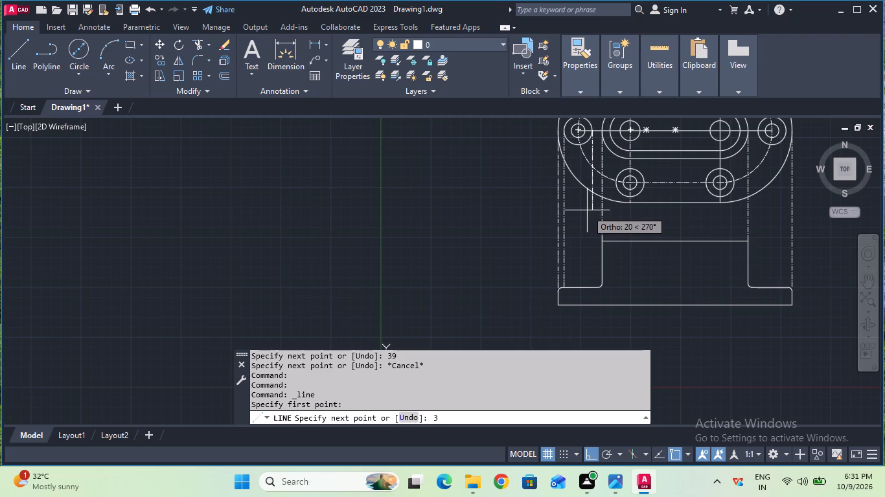
key("9")
key("Return")
key("Escape")
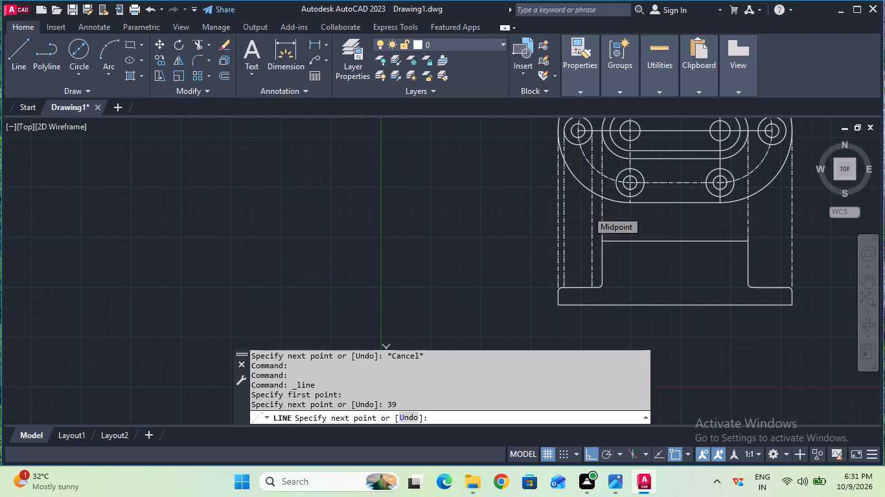
middle_click(655, 223)
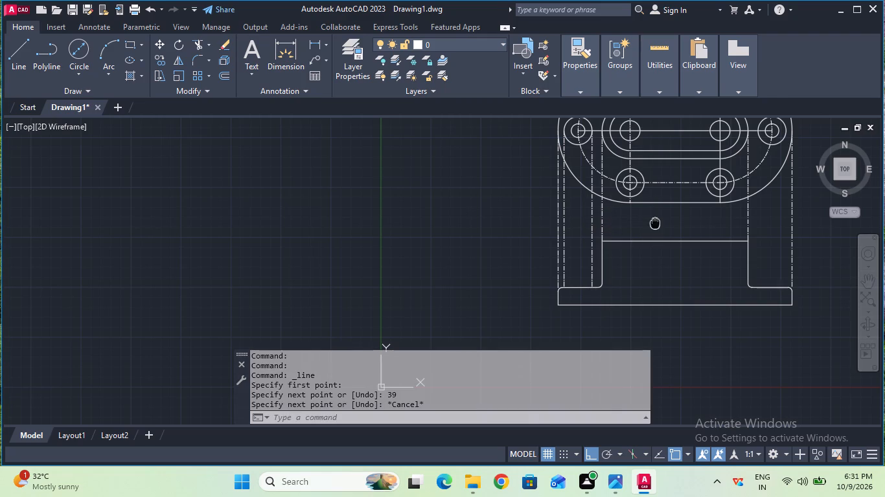
middle_click_drag(650, 224, 630, 228)
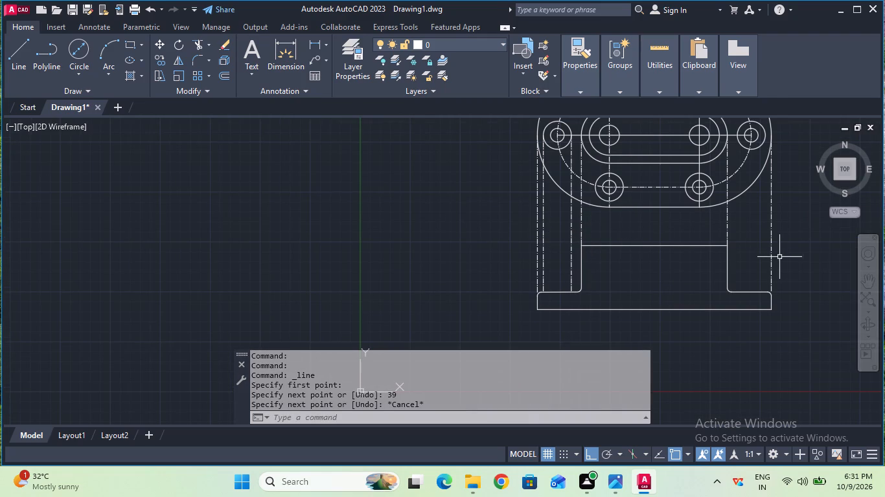
middle_click_drag(791, 258, 678, 280)
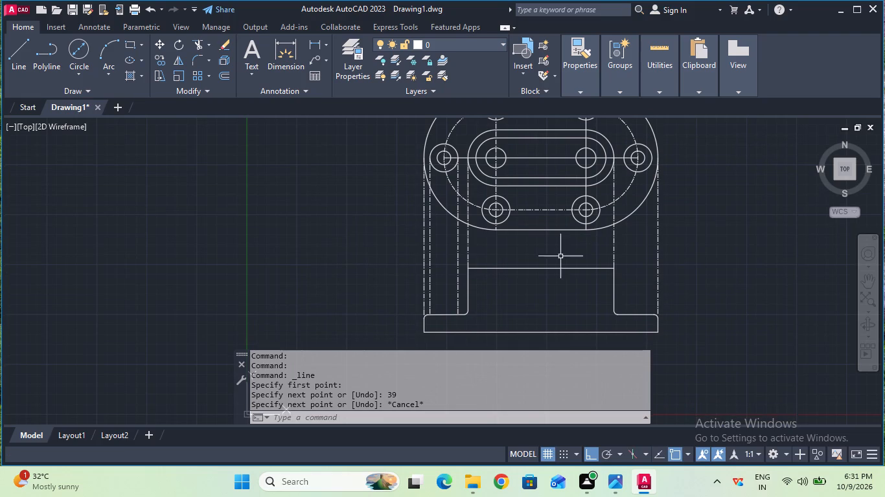
Draw a 39 mm vertical projection line down from the left quadrant of the rightmost circle pair's outer circle.
left_click(19, 49)
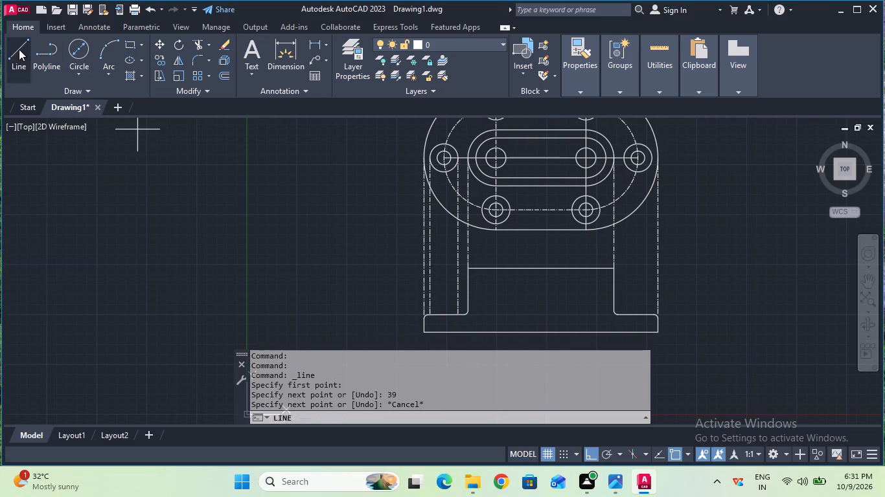
left_click(625, 160)
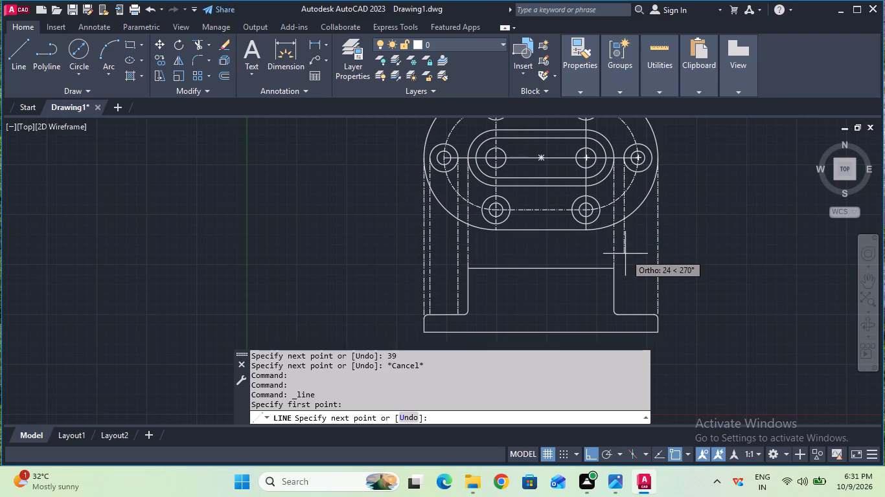
type("39")
key("Return")
key("Escape")
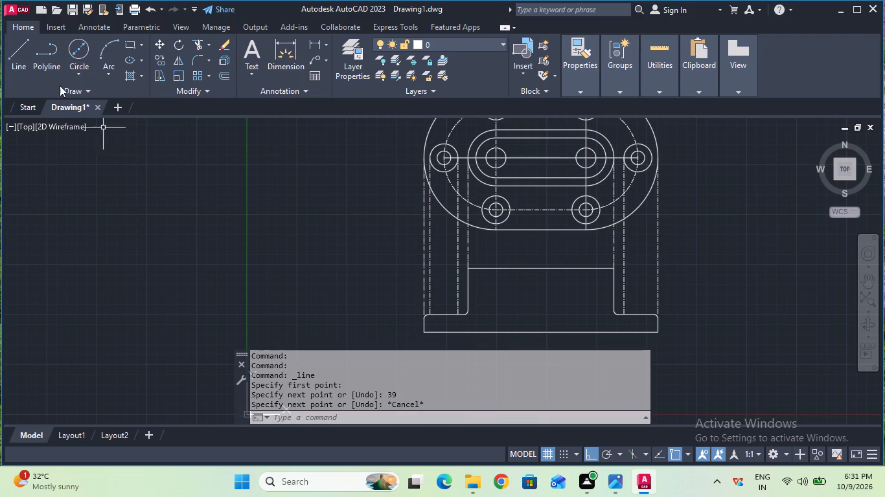
Draw a 39 mm vertical projection line down from the right quadrant of the rightmost circle pair's outer circle.
left_click(27, 64)
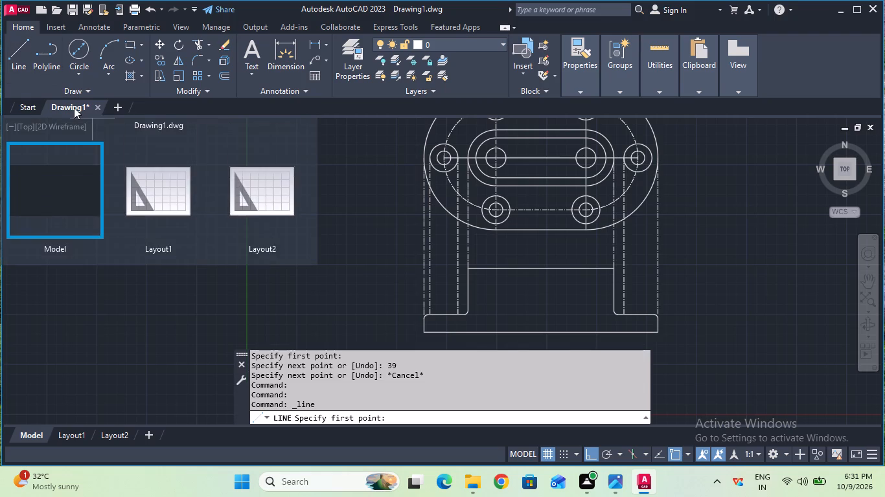
left_click(19, 69)
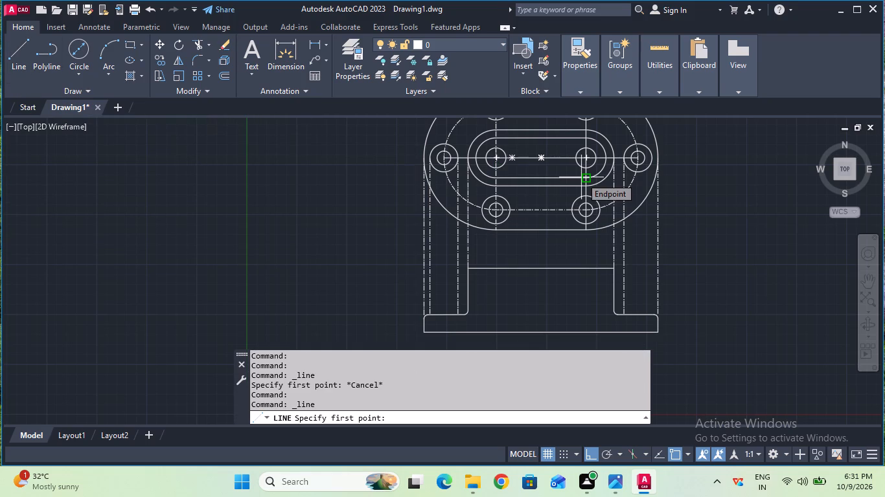
left_click(650, 161)
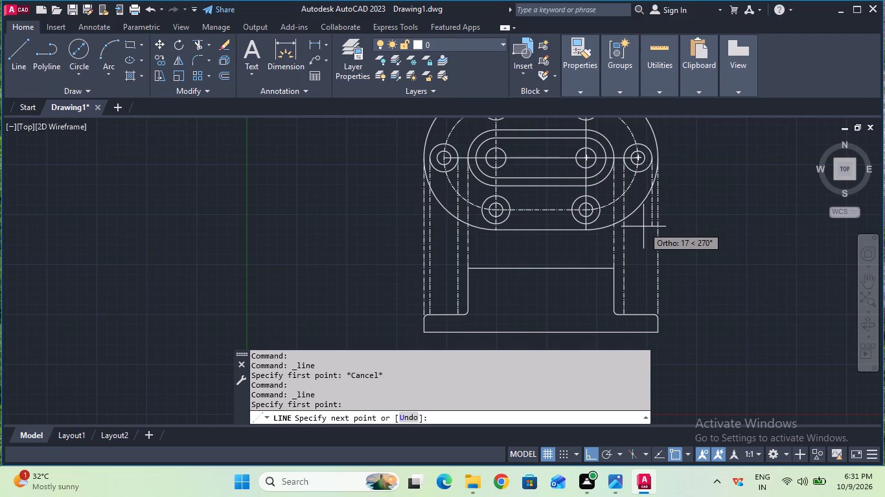
key("3")
key("9")
key("Return")
key("Escape")
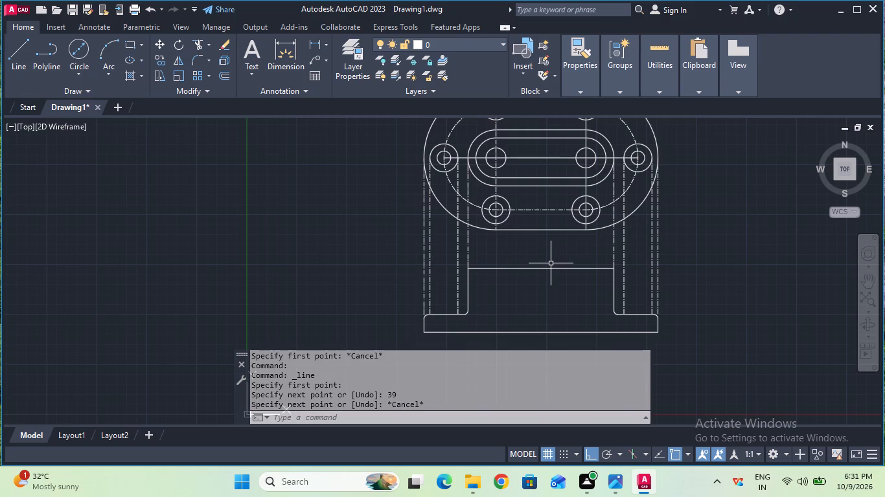
Set the current linetype to ByLayer.
middle_click_drag(542, 283, 560, 258)
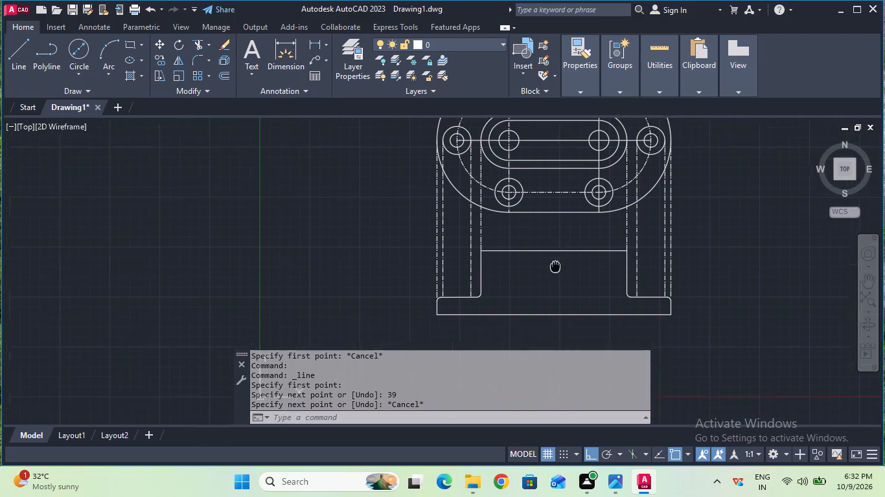
middle_click_drag(560, 258, 586, 232)
scroll(546, 277, "up", 1)
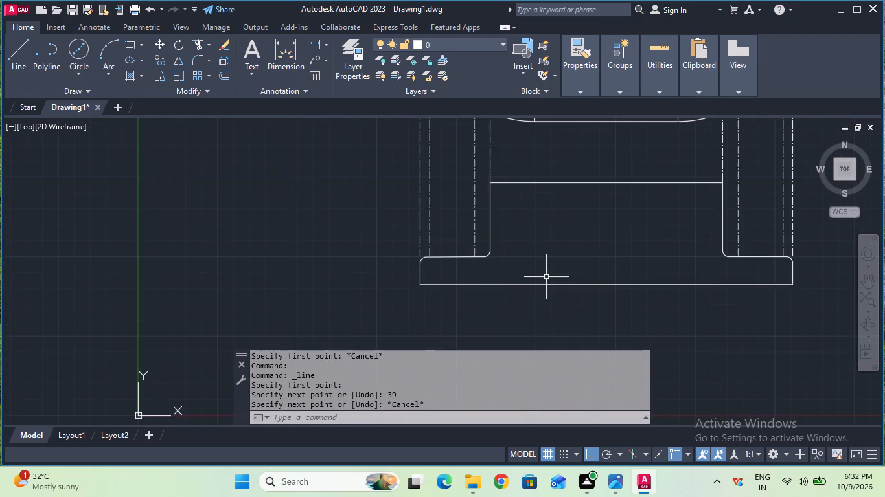
scroll(549, 276, "up", 1)
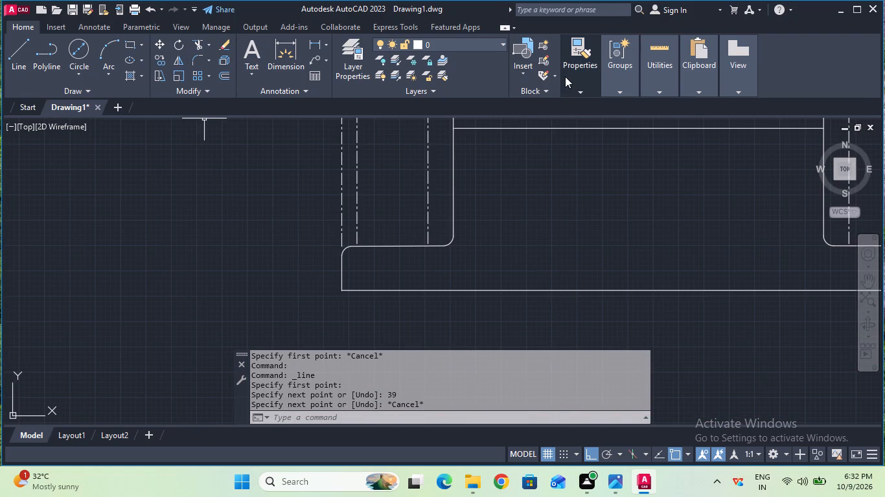
left_click(621, 137)
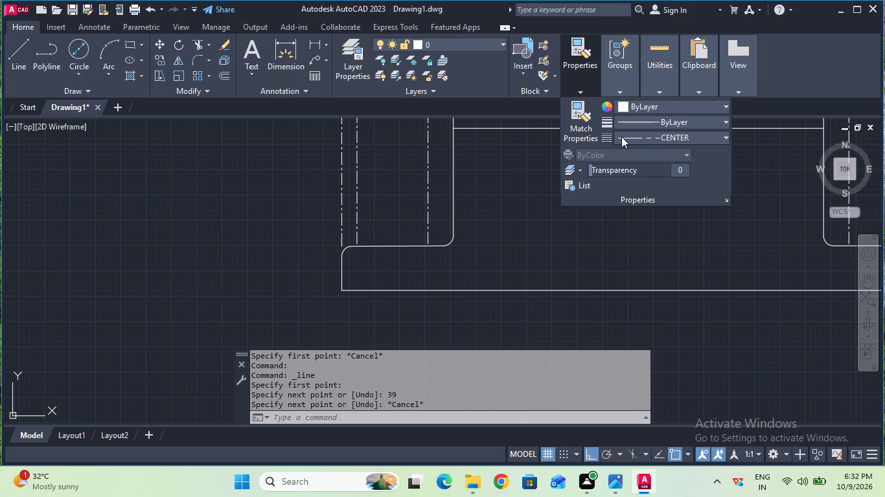
left_click(641, 157)
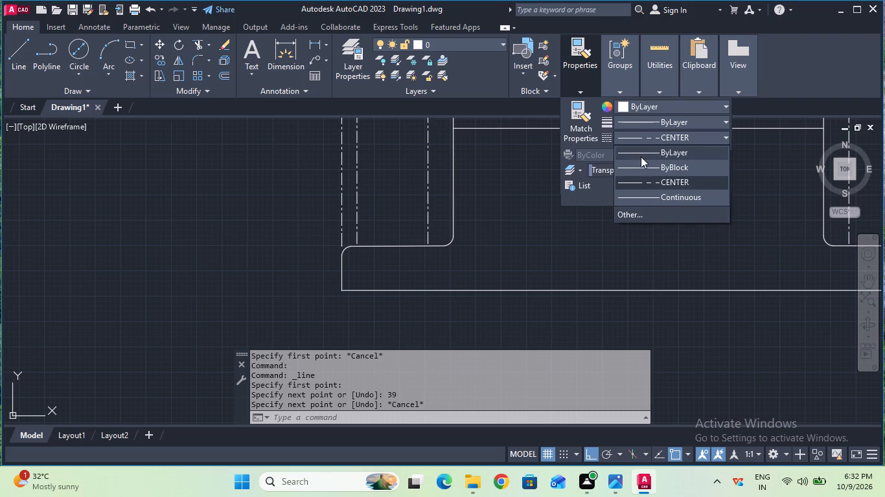
Draw a recess 1 mm deep and 7 mm wide in the left flange's top, between the two hole projection lines.
left_click(20, 61)
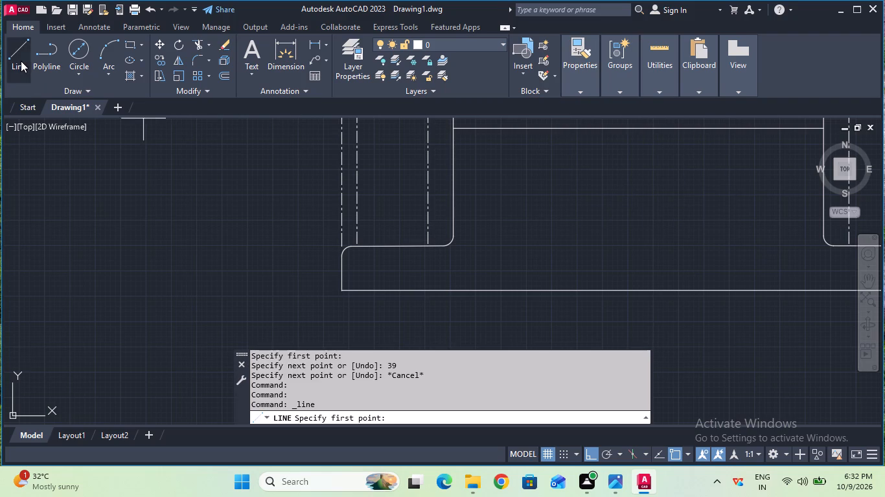
left_click(358, 246)
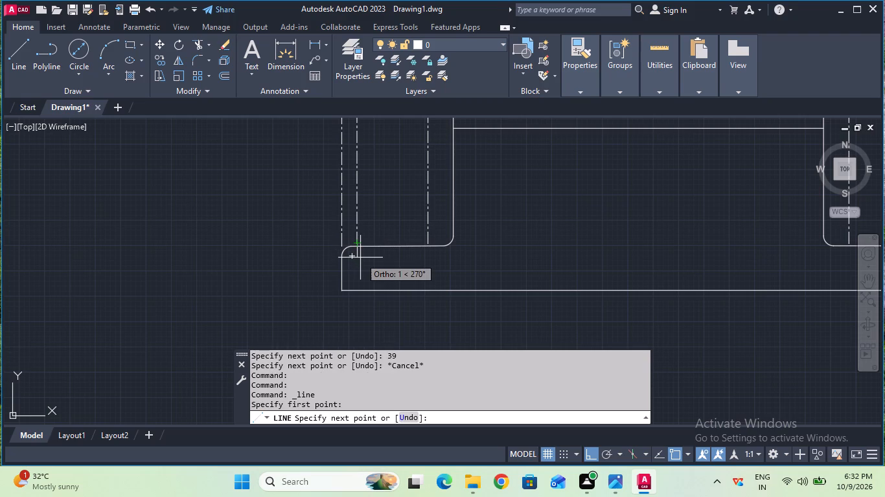
key("1")
key("Return")
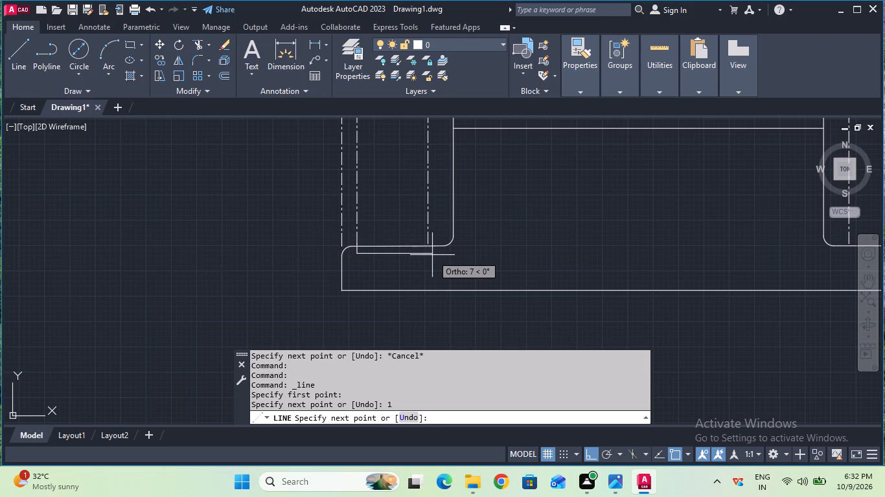
key("7")
key("Return")
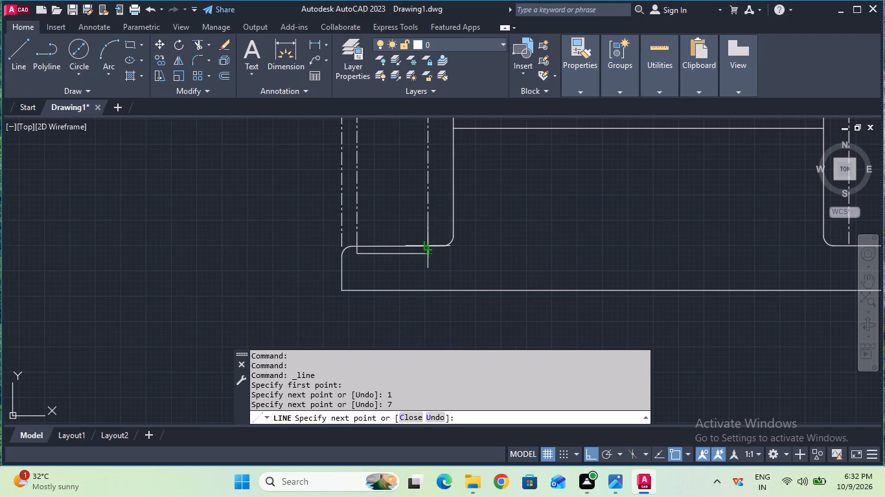
key("1")
key("Return")
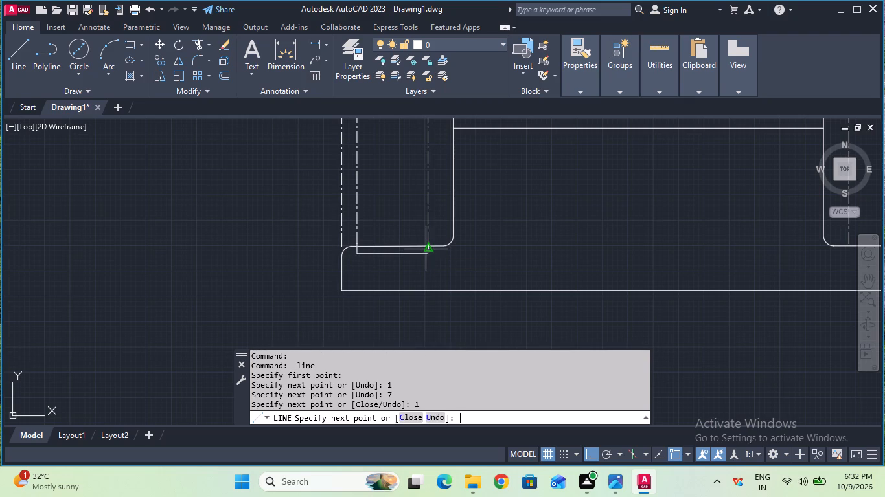
key("Escape")
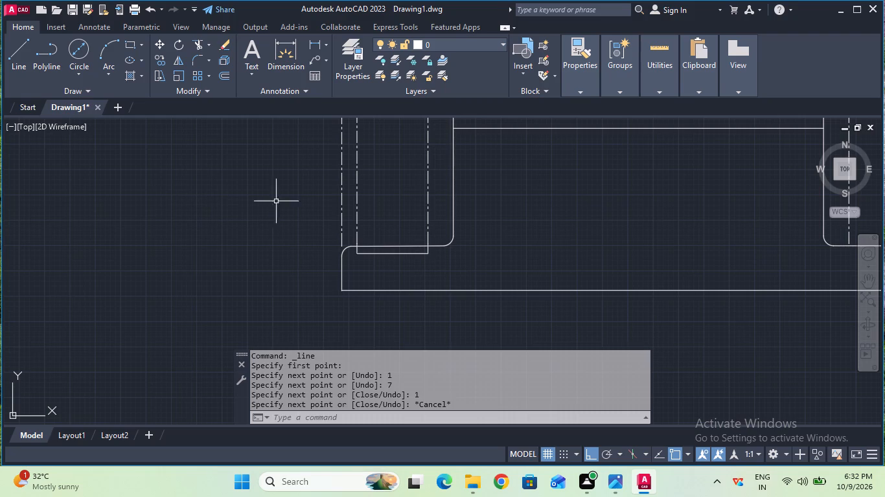
Draw a recess 1 mm deep and 7 mm wide in the right flange's top, closing its outer side up to the projection line.
middle_click_drag(689, 248, 498, 226)
middle_click_drag(494, 226, 481, 227)
middle_click(476, 227)
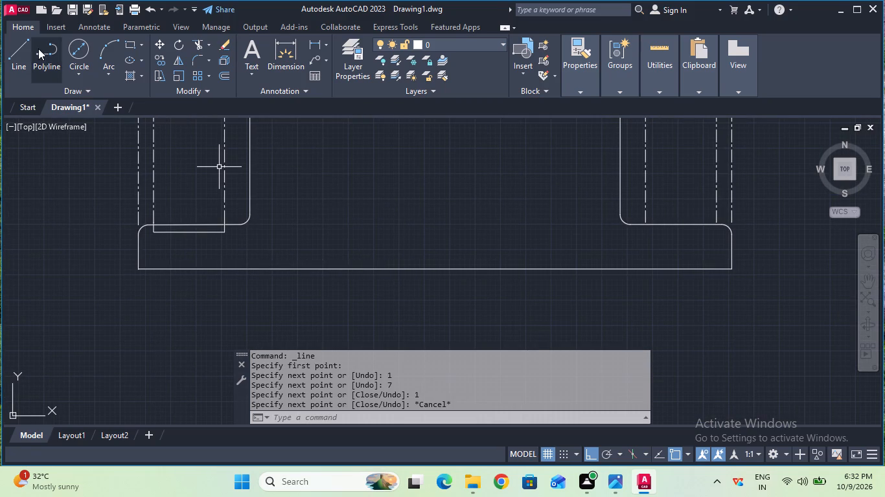
left_click(14, 54)
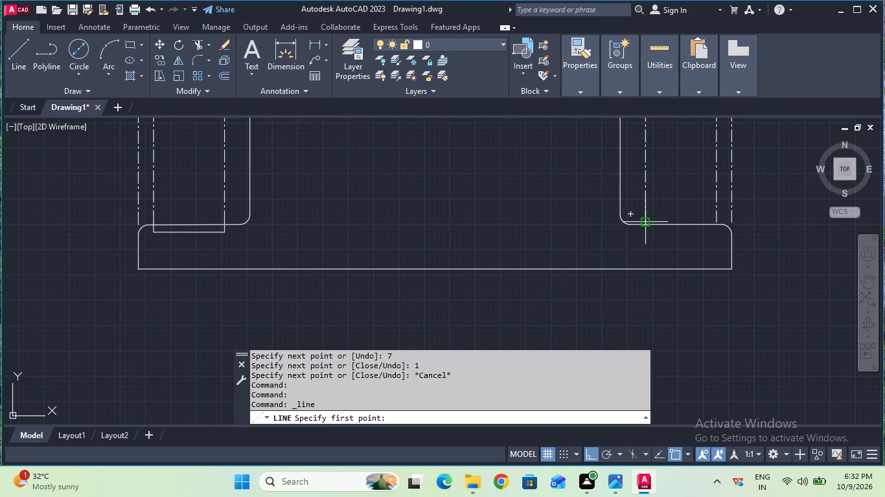
left_click(644, 226)
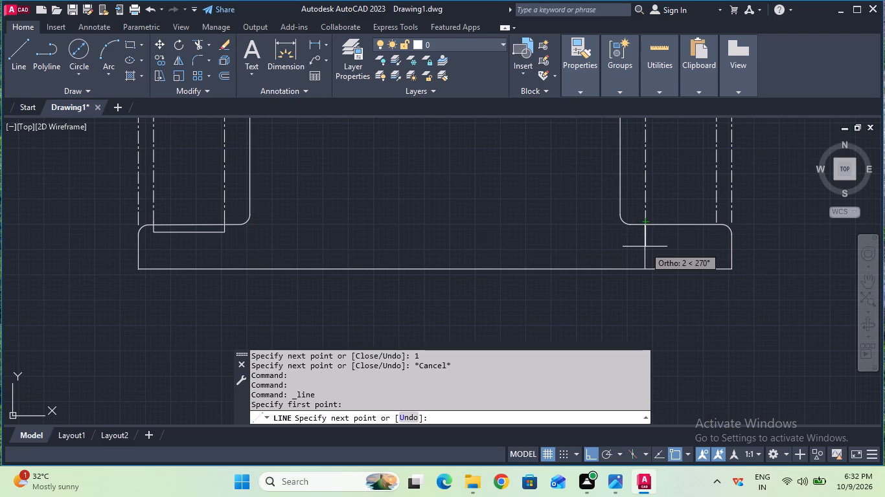
key("1")
key("Return")
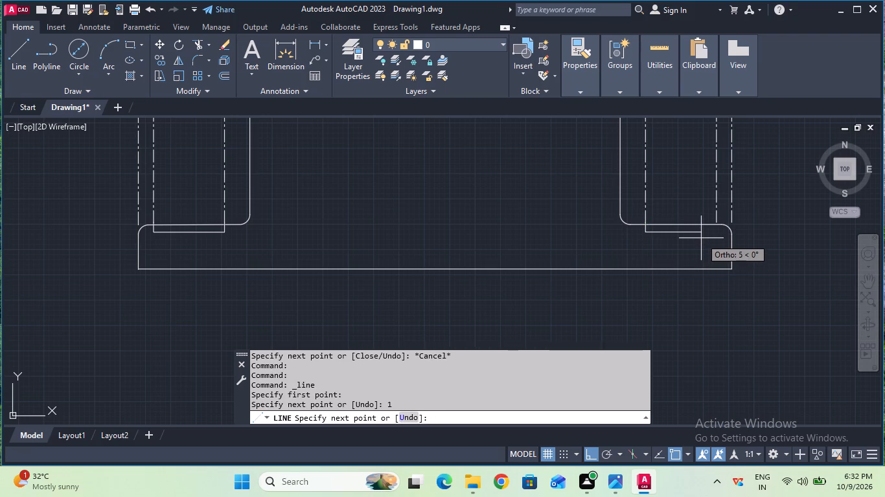
key("7")
key("Return")
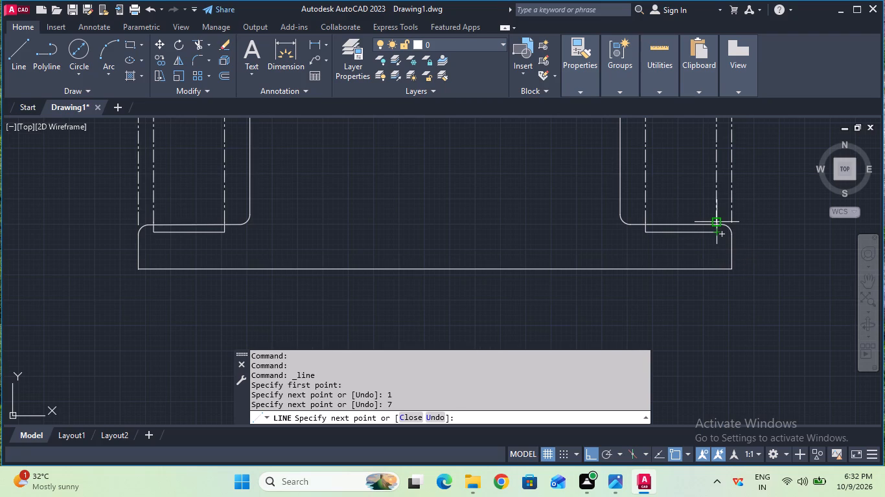
key("1")
key("Escape")
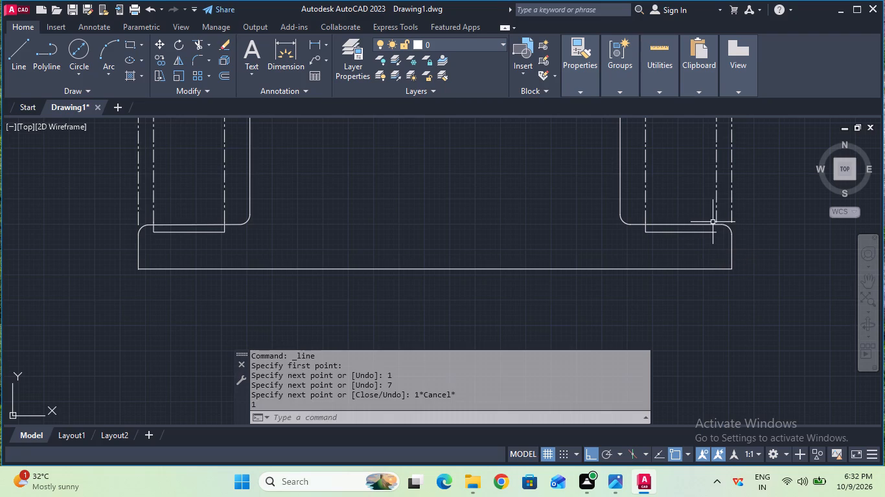
left_click(17, 61)
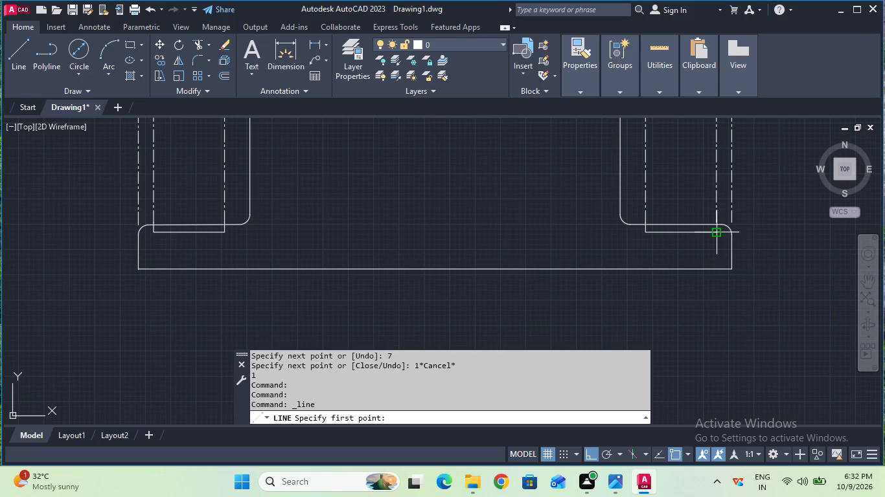
left_click(718, 231)
left_click(717, 223)
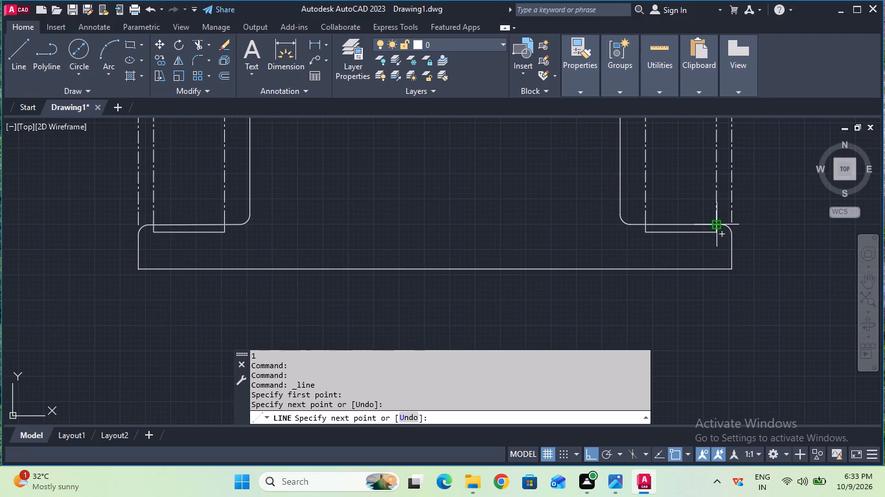
key("Escape")
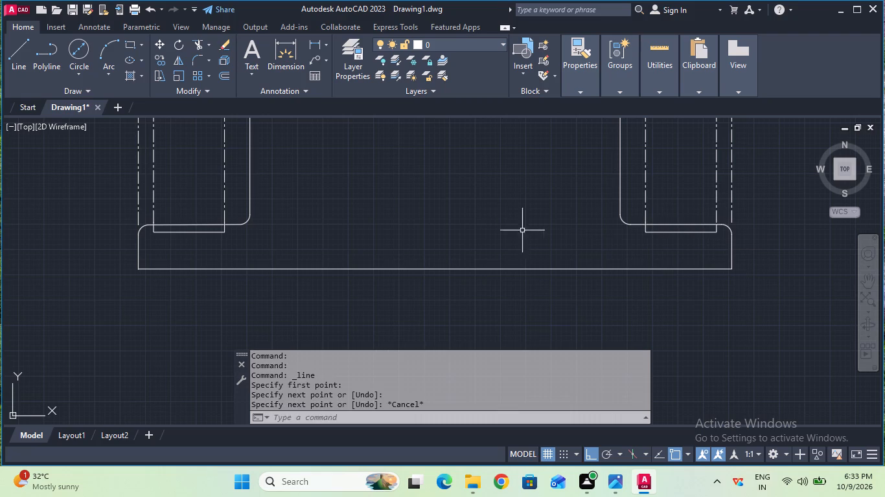
Trim away all the vertical projection lines between the slotted top view and the flanged section view with fence selections.
scroll(499, 230, "down", 1)
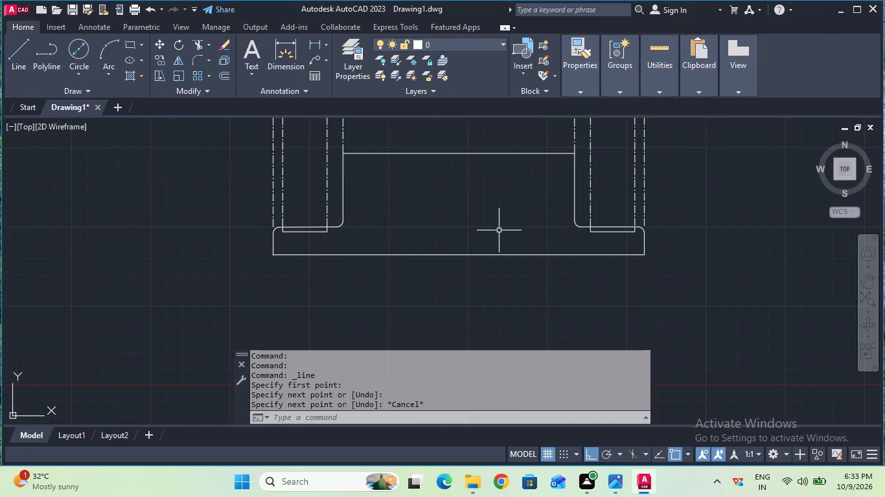
right_click_drag(430, 216, 573, 339)
middle_click_drag(430, 216, 573, 339)
middle_click(573, 339)
scroll(582, 334, "up", 1)
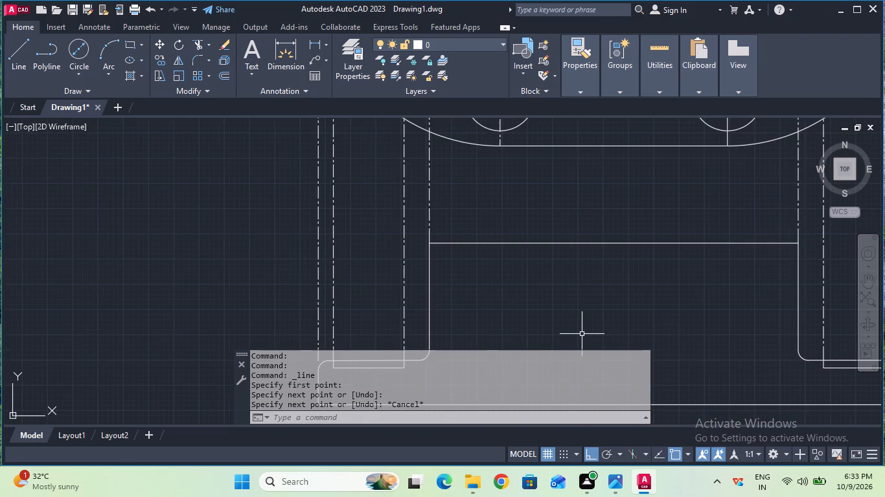
scroll(582, 334, "down", 2)
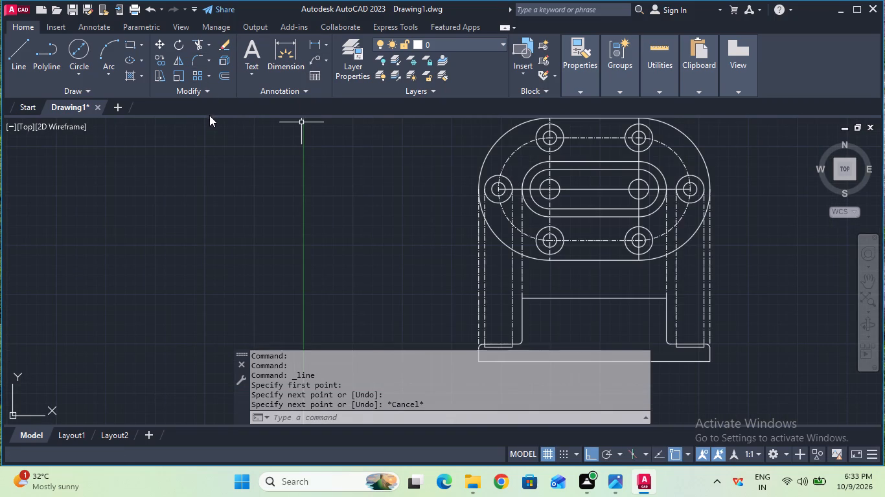
left_click(193, 46)
left_click_drag(293, 248, 580, 276)
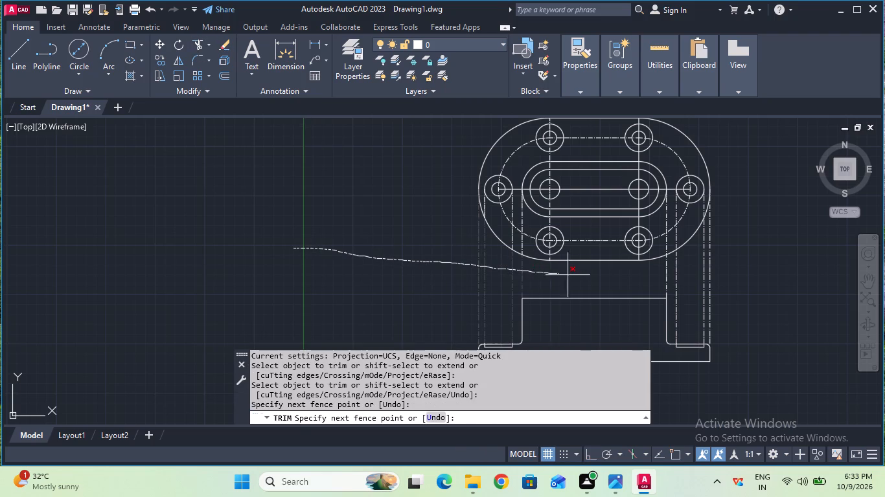
left_click_drag(580, 276, 724, 278)
left_click(724, 278)
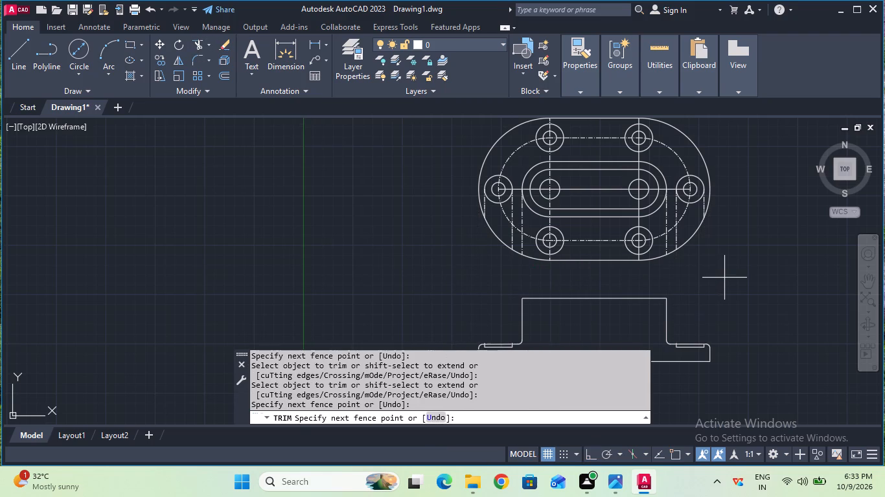
key("Escape")
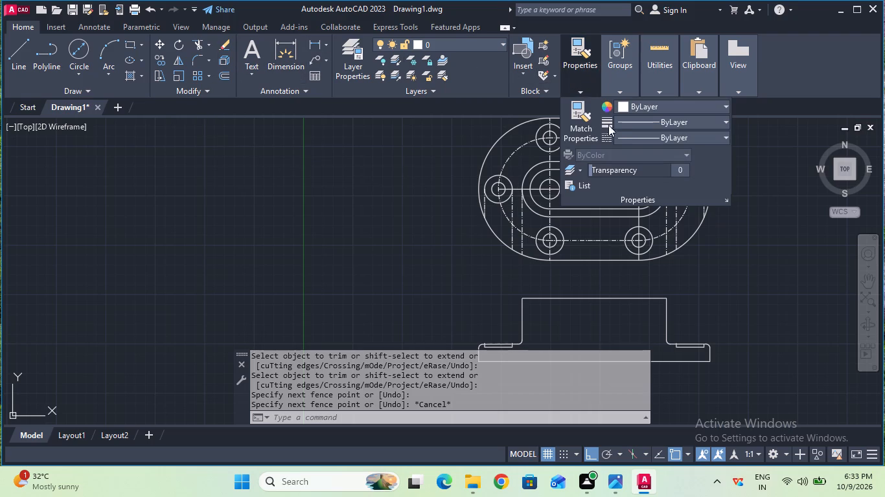
Draw two 39 mm CENTER linetype projection lines from the leftmost small hole's two sides straight down to the left flange.
left_click(621, 132)
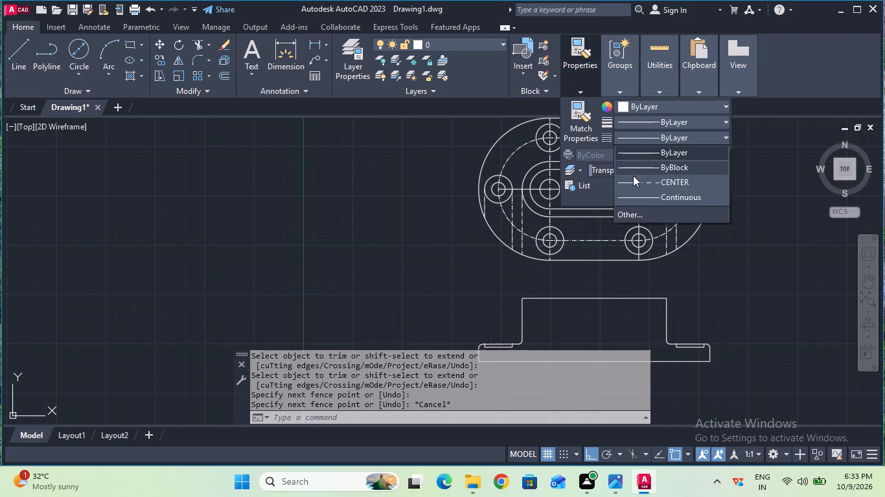
left_click(633, 179)
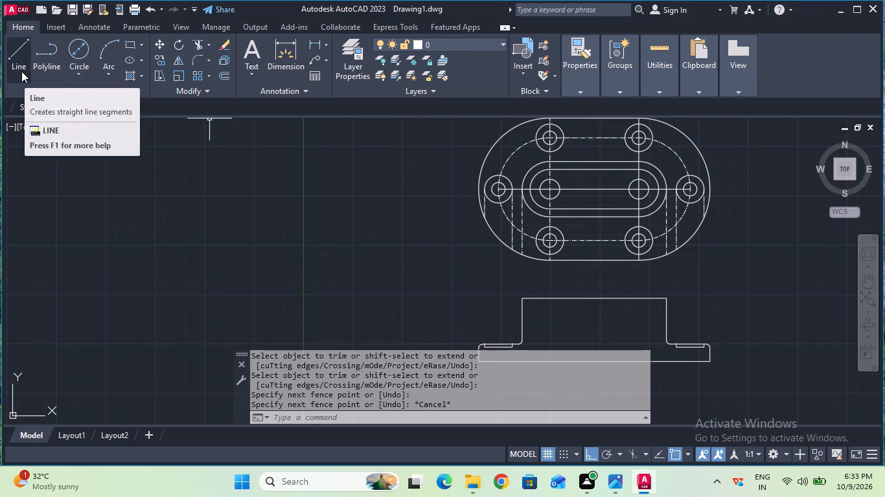
left_click(21, 71)
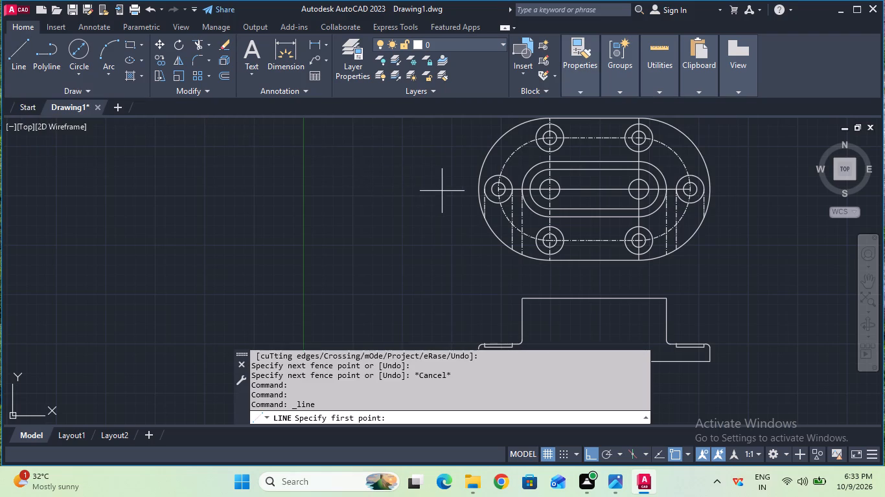
left_click(495, 190)
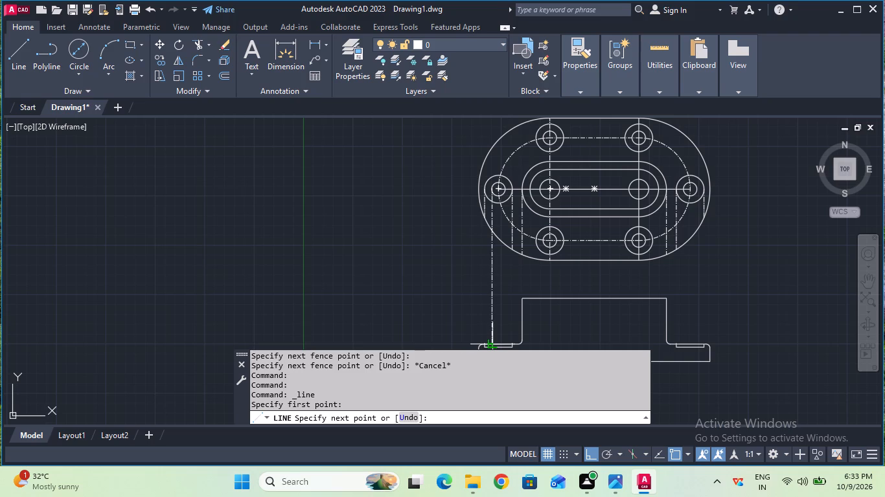
type("39")
key("Return")
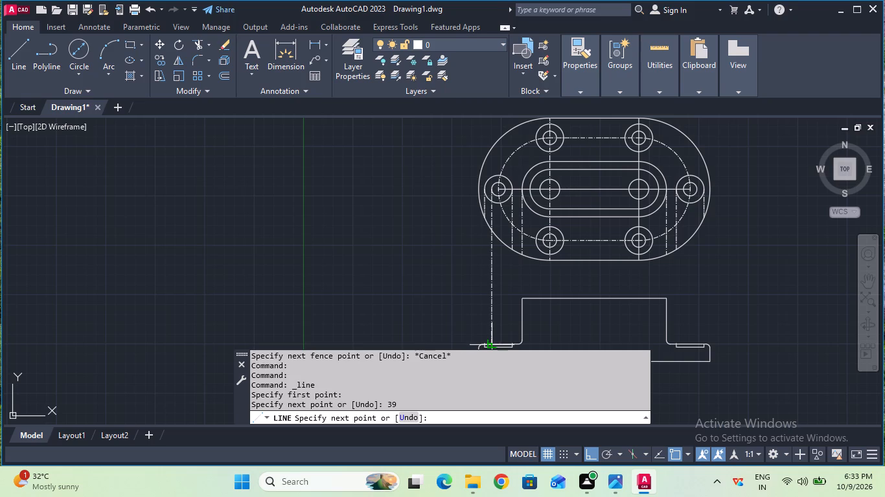
key("Escape")
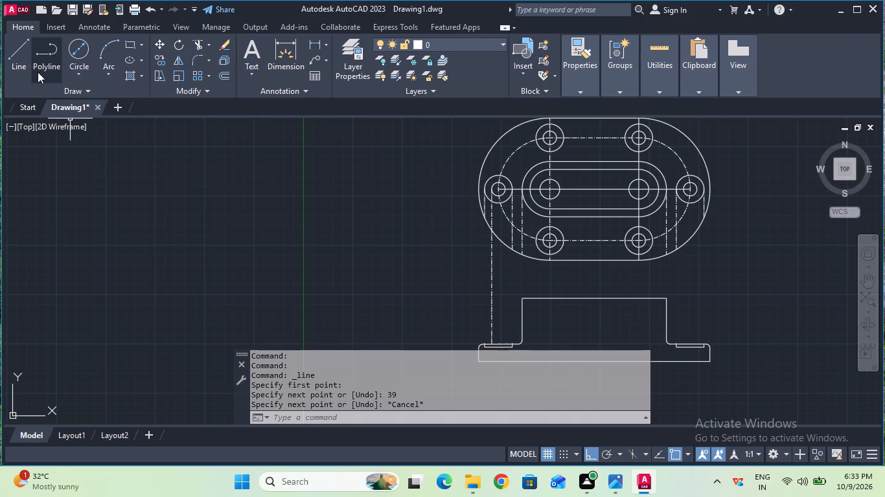
left_click(17, 72)
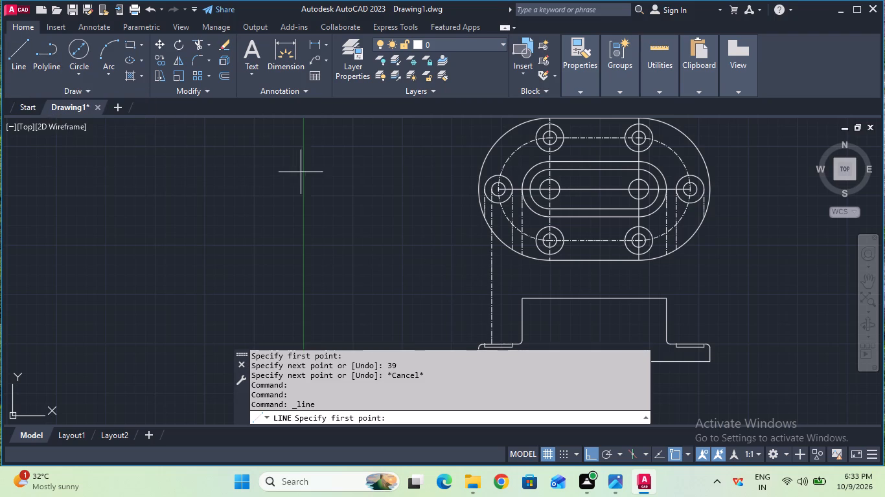
left_click(504, 189)
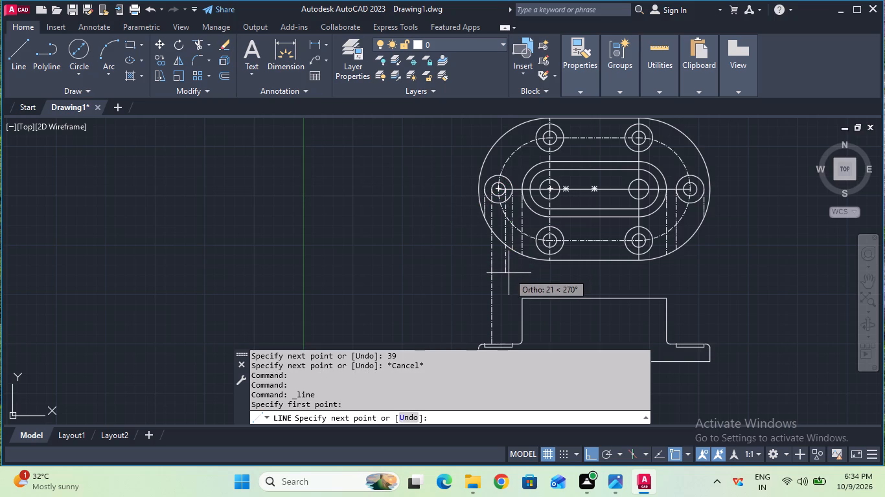
key("3")
key("9")
key("Return")
key("Escape")
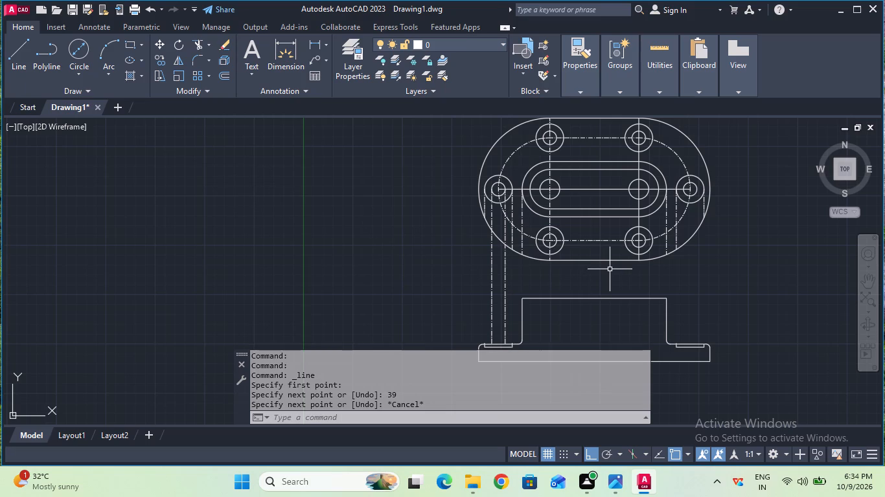
Draw two 39 mm vertical projection lines from both sides of the rightmost small hole down to the right flange.
middle_click_drag(610, 269, 501, 263)
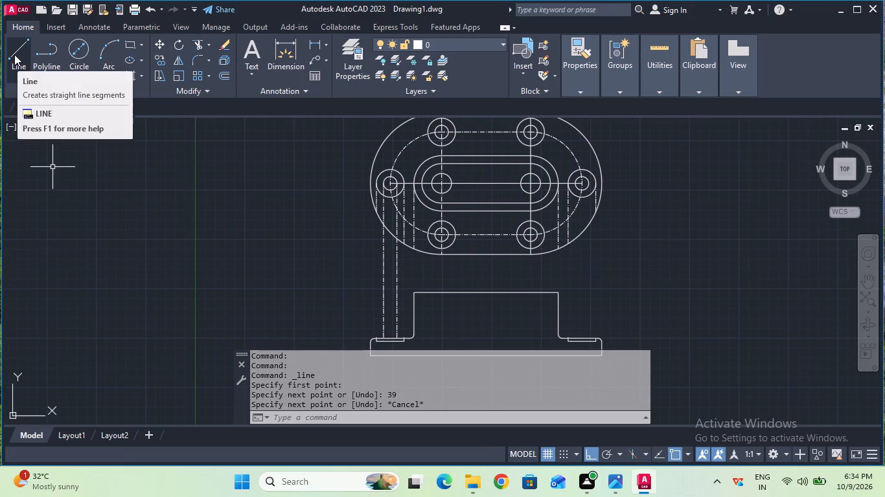
left_click(14, 54)
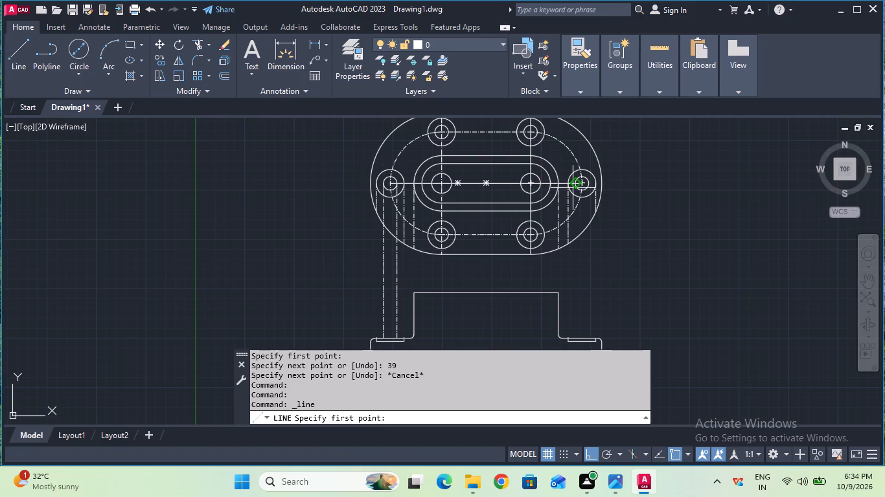
left_click(573, 186)
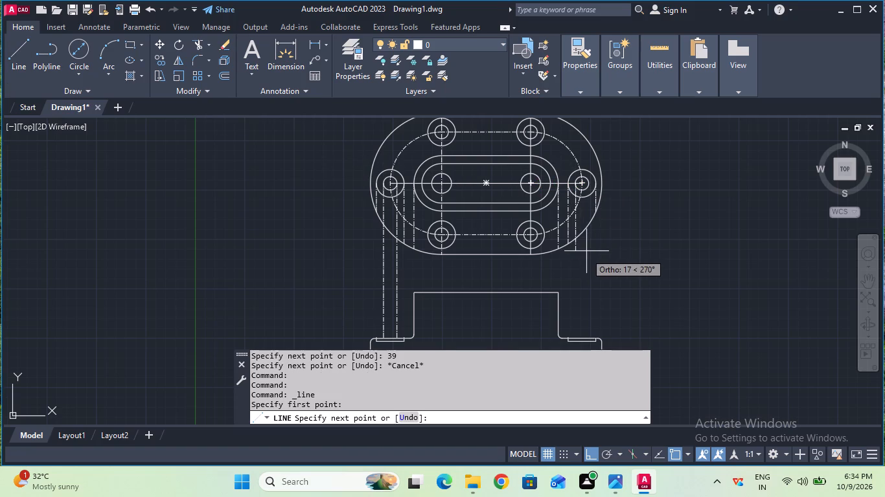
key("3")
key("9")
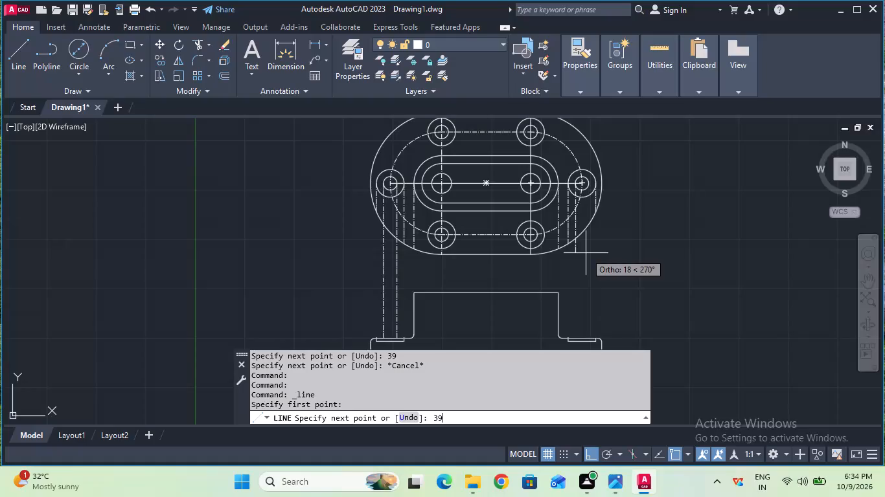
key("Return")
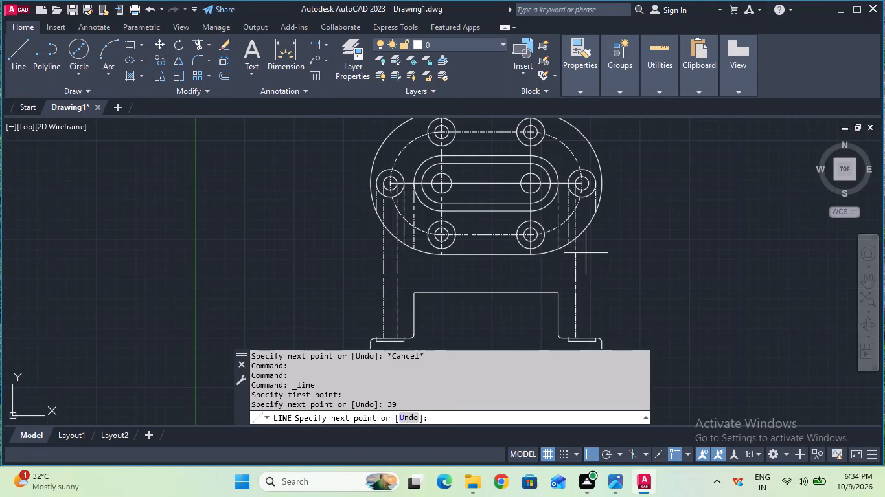
key("Escape")
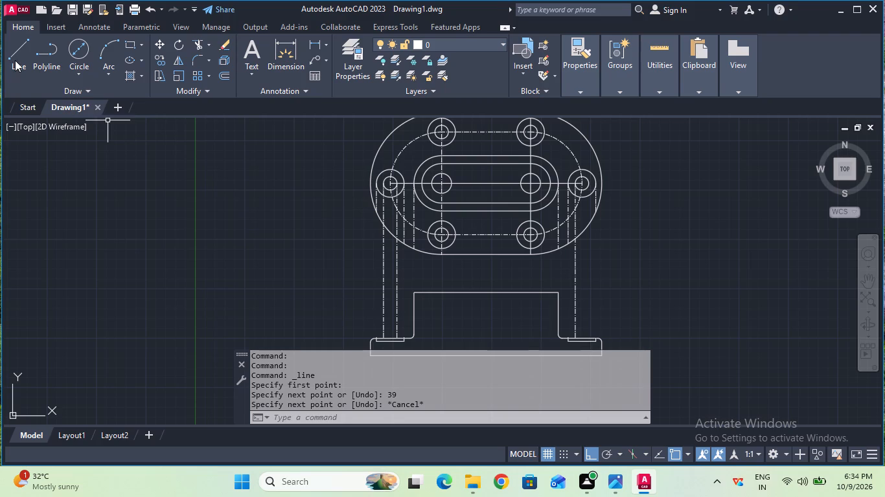
left_click(15, 60)
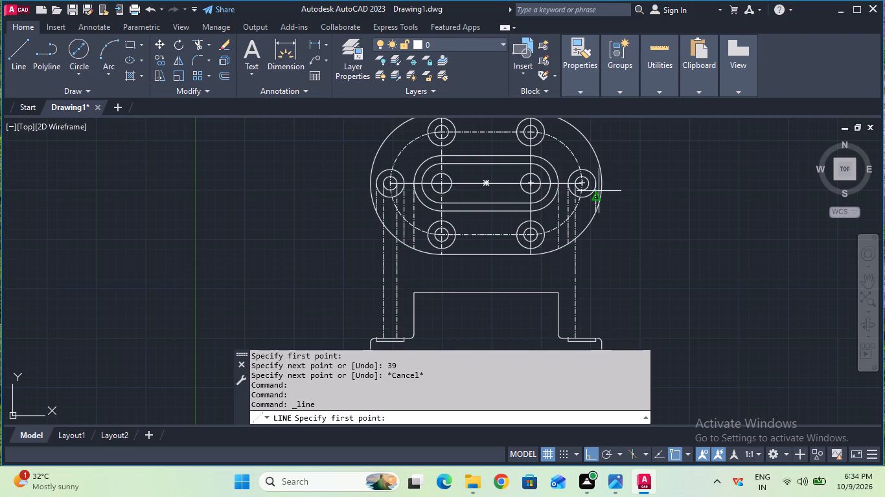
left_click(590, 184)
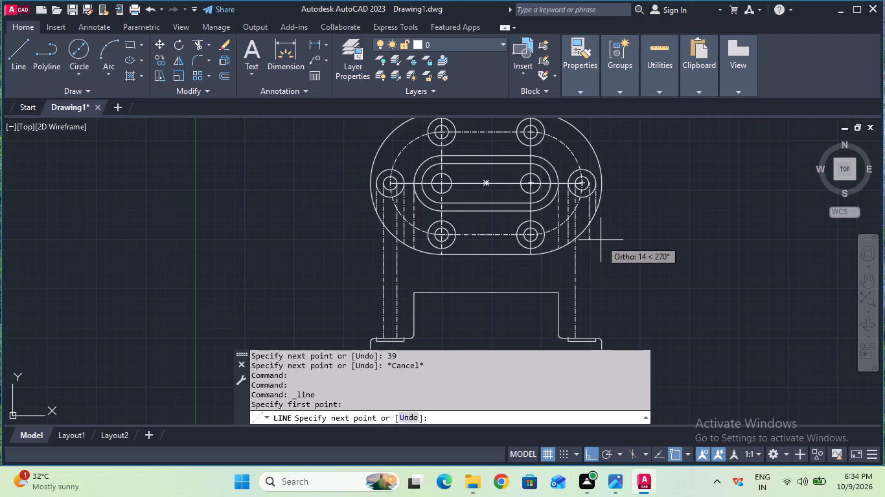
type("39")
key("Return")
key("Escape")
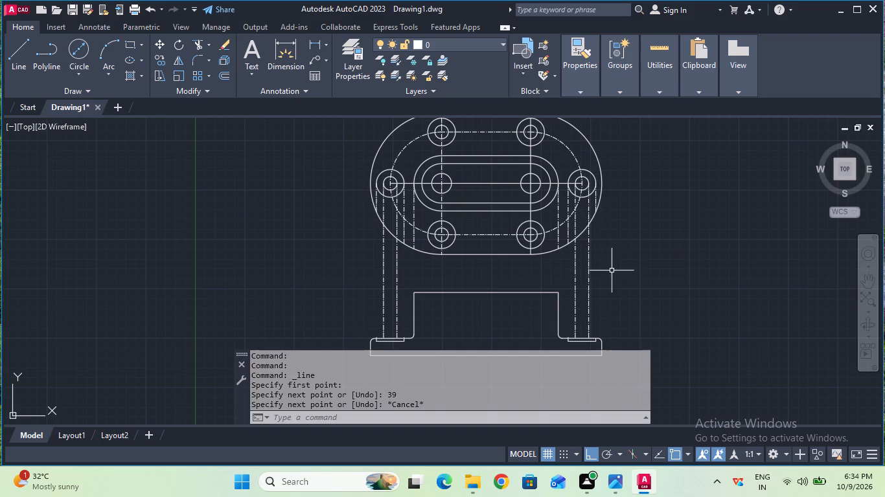
Trim the stubs protruding above the flange tops at both sides of the left recess and the right recess's inner side.
middle_click_drag(623, 316, 646, 246)
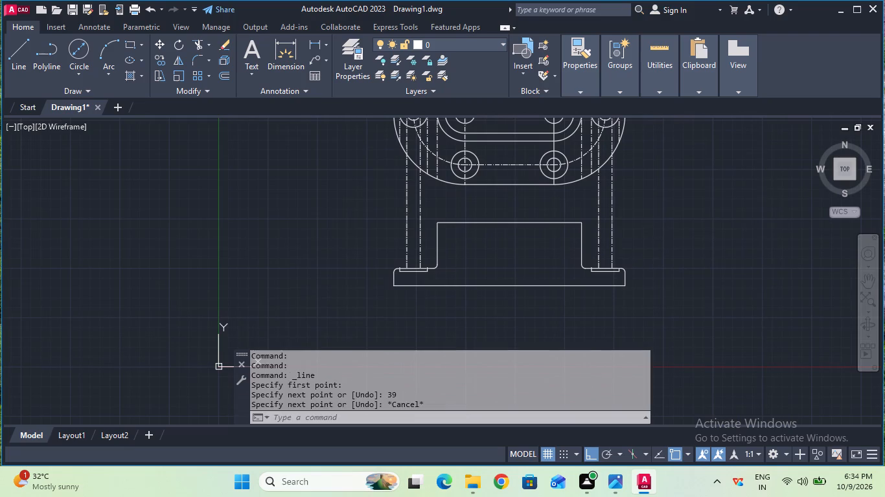
key("Escape")
scroll(528, 248, "up", 1)
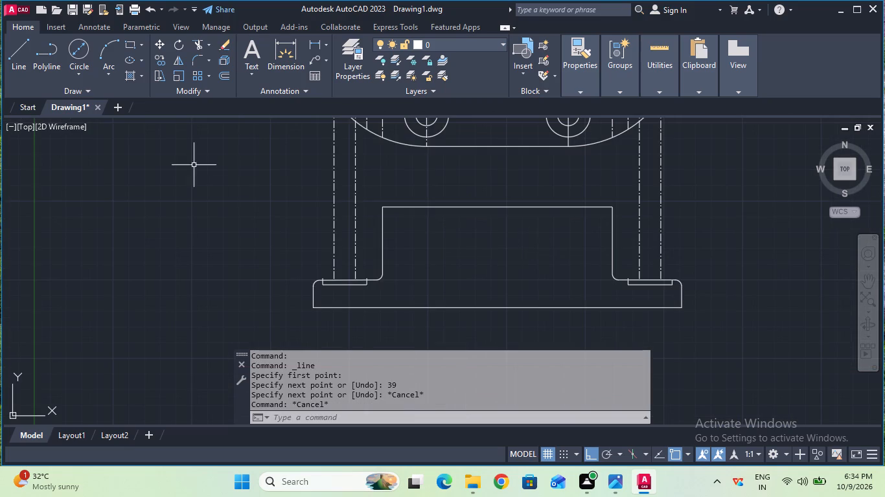
left_click(191, 39)
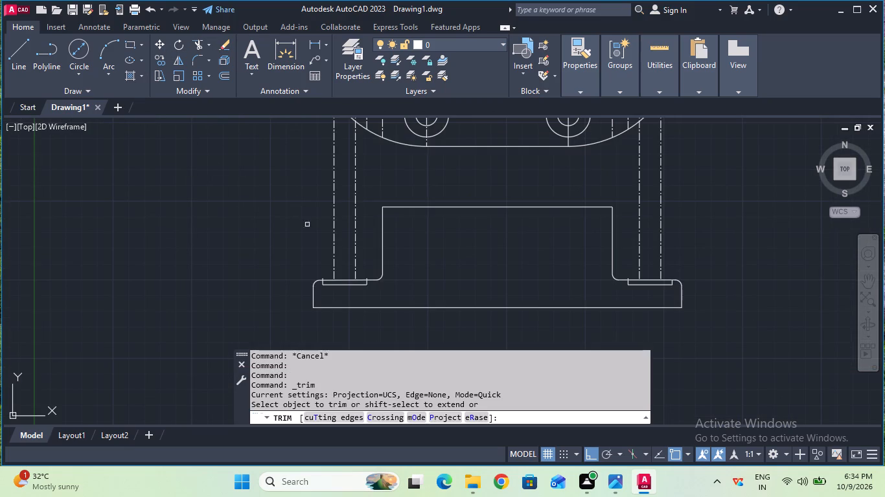
left_click(323, 277)
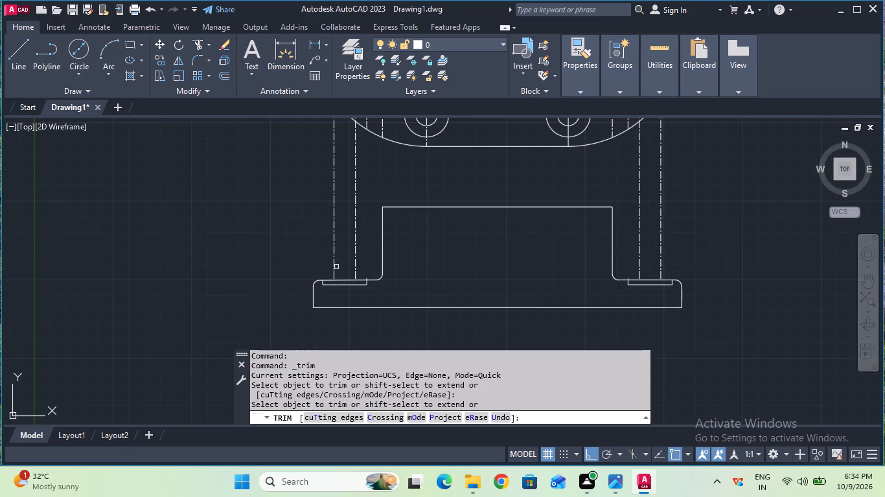
left_click(367, 278)
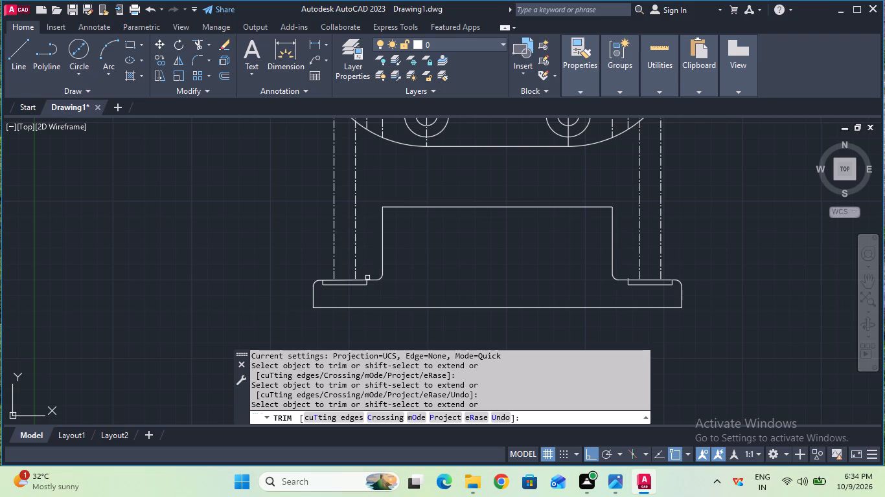
left_click(627, 278)
key("Escape")
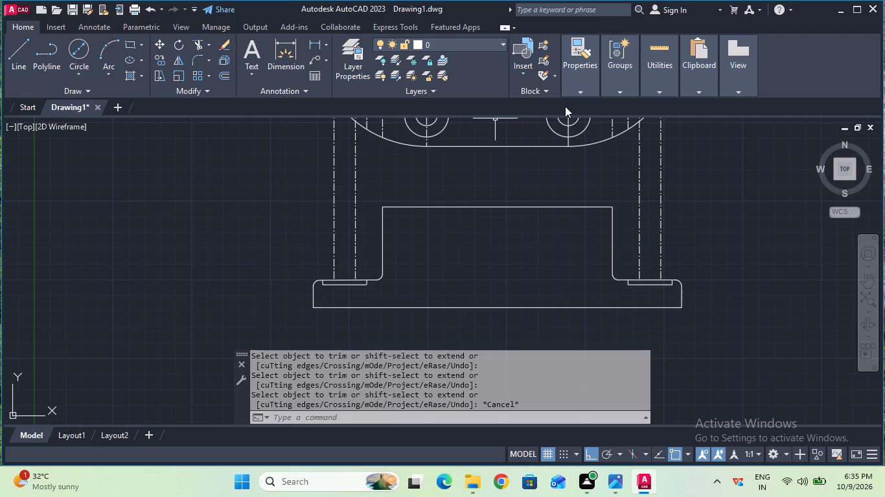
With the linetype set to ByLayer, draw two vertical hole lines through the left flange from the projection lines' ends to the bottom edge.
left_click(622, 133)
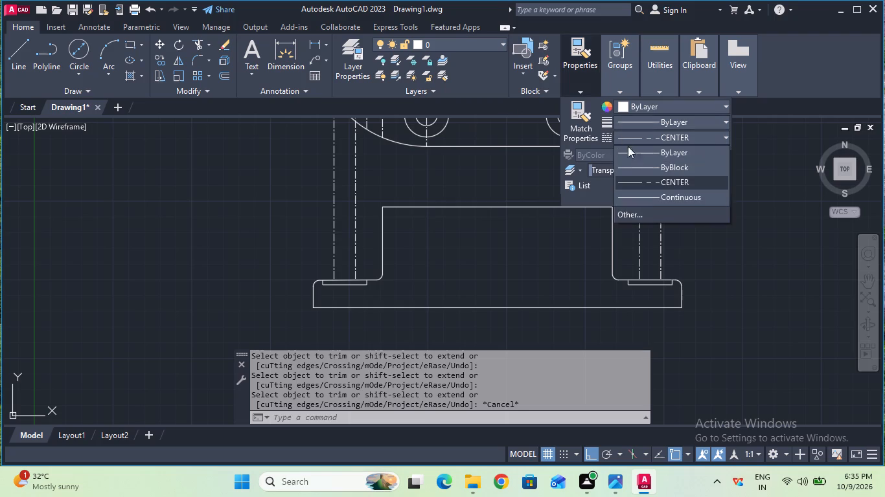
double_click(637, 166)
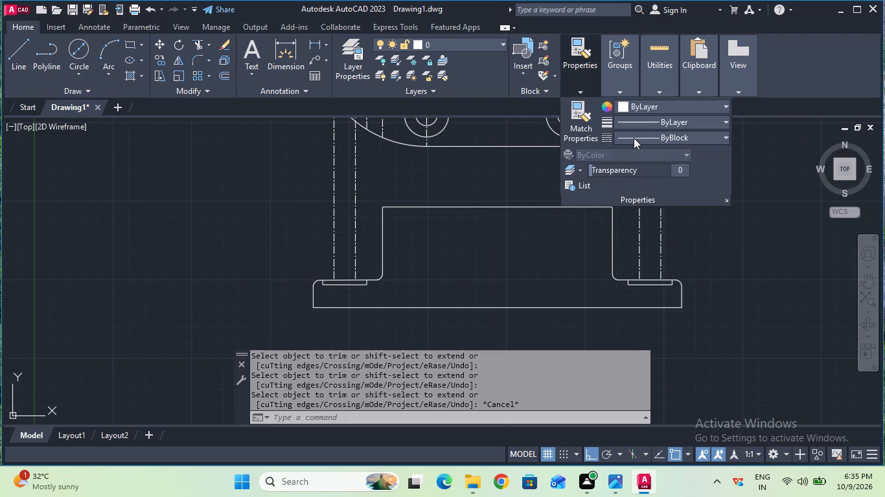
double_click(634, 138)
left_click(634, 138)
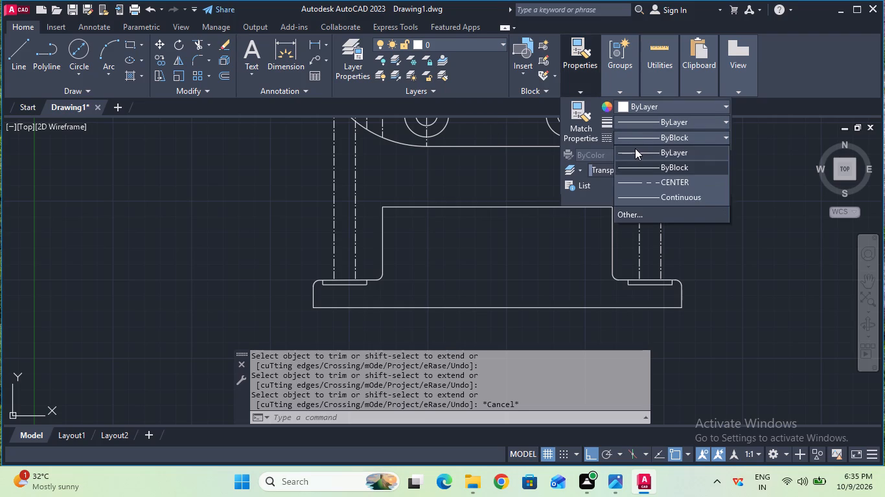
left_click(635, 148)
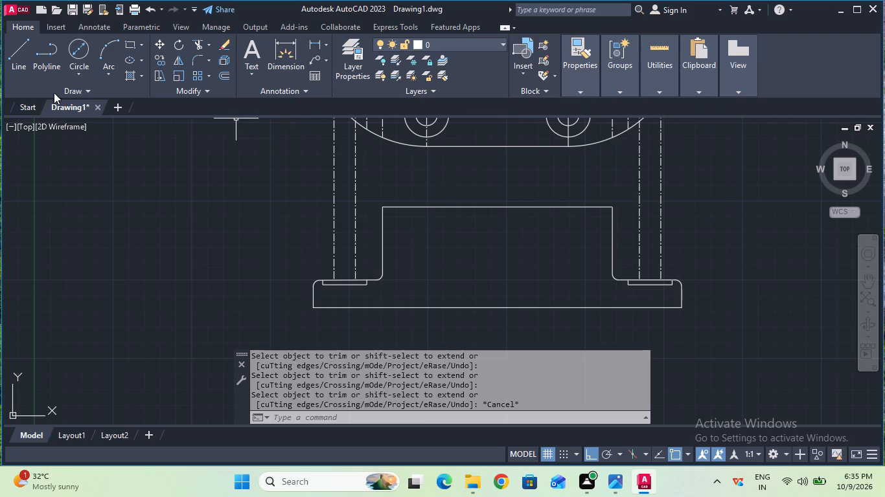
left_click(17, 65)
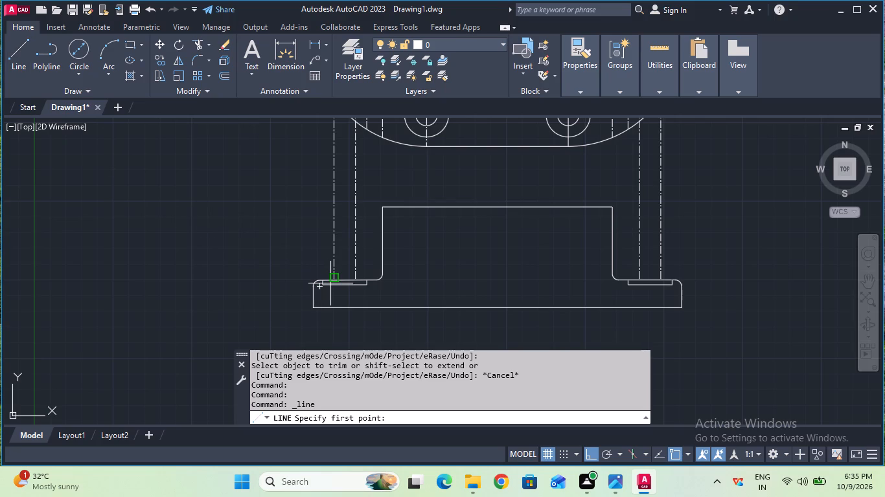
left_click(333, 280)
left_click(336, 304)
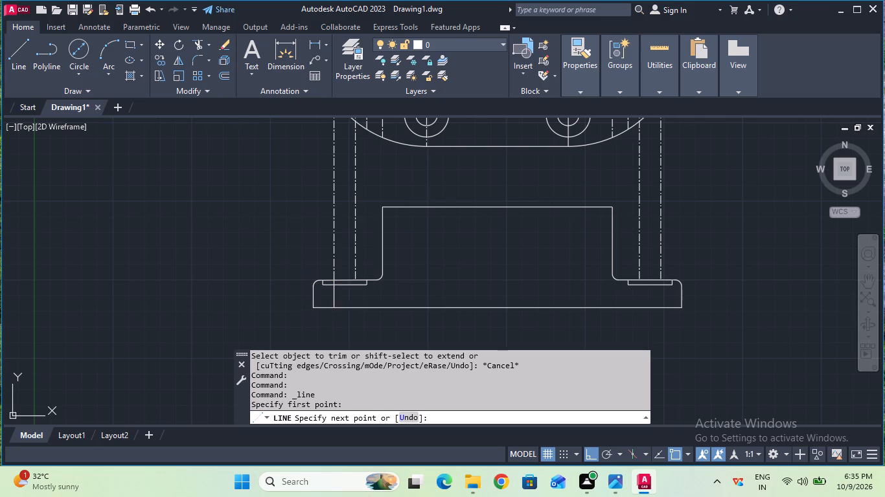
key("Escape")
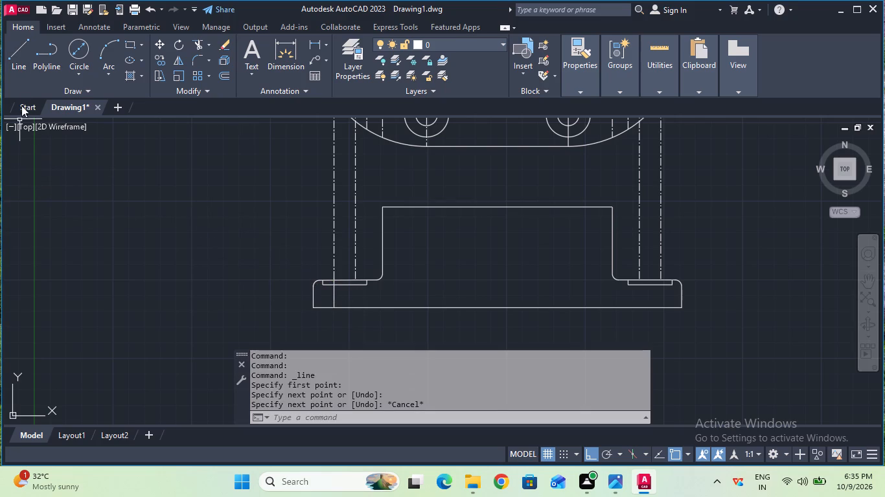
left_click(25, 80)
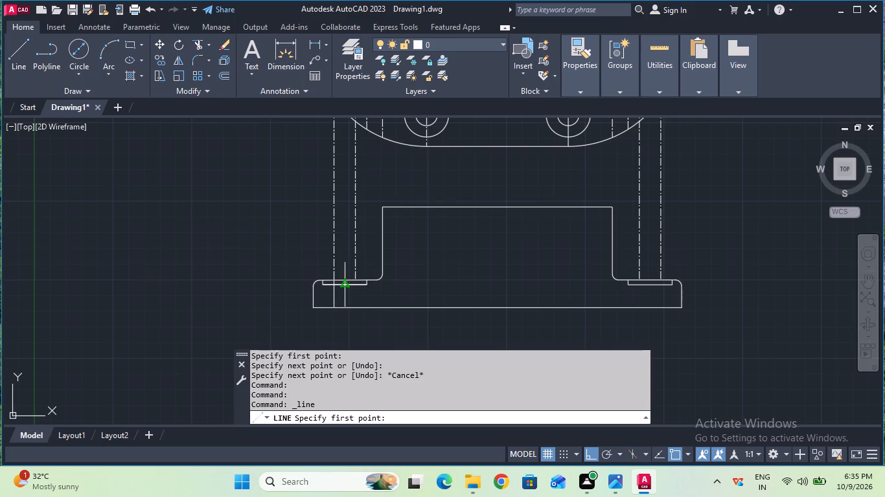
left_click(354, 280)
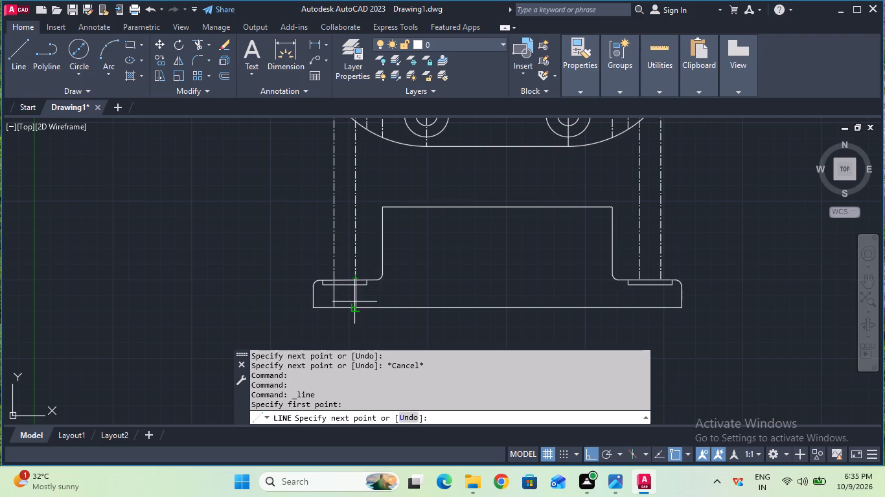
left_click(354, 307)
key("Escape")
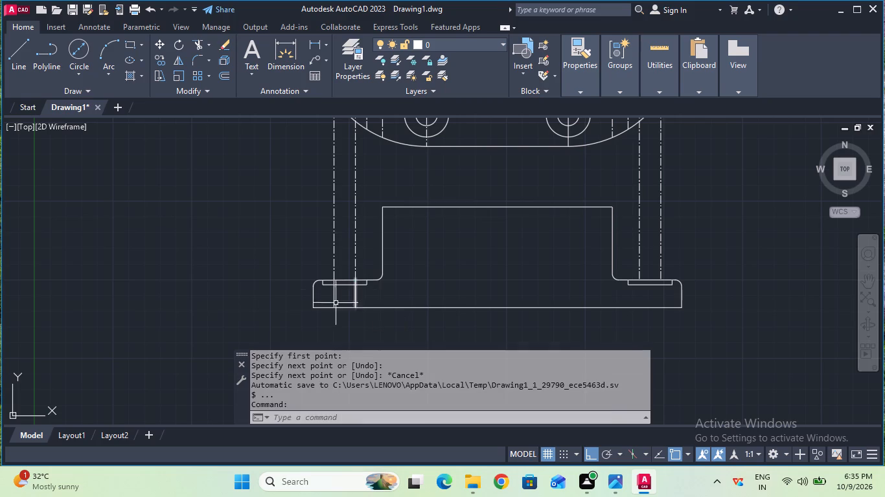
Draw two vertical hole lines through the right flange from the projection lines' lower ends to the bottom edge.
left_click(21, 50)
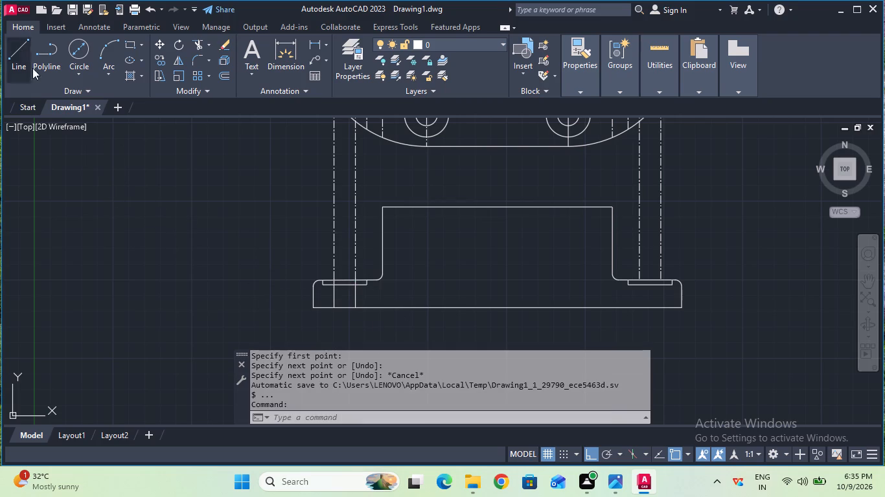
left_click(639, 281)
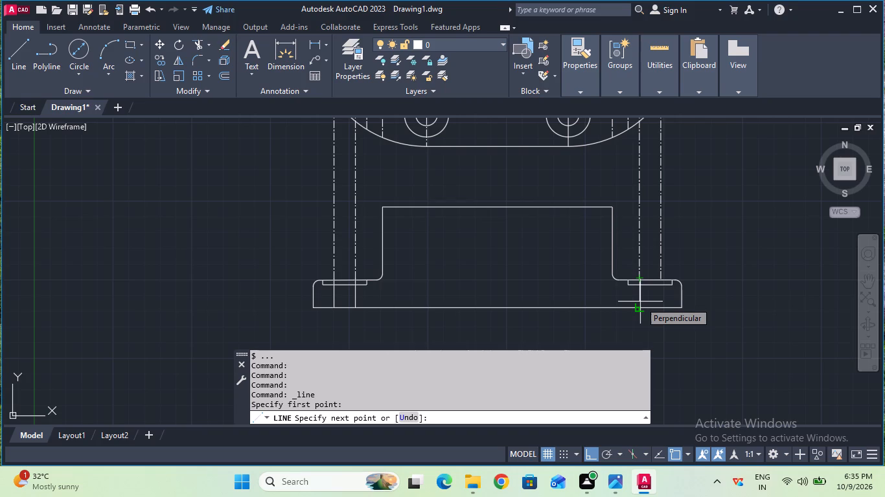
left_click(639, 311)
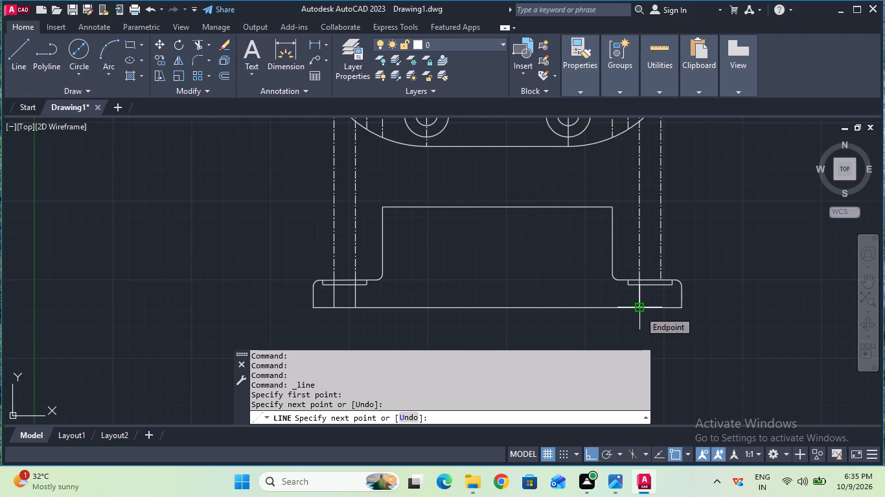
key("Escape")
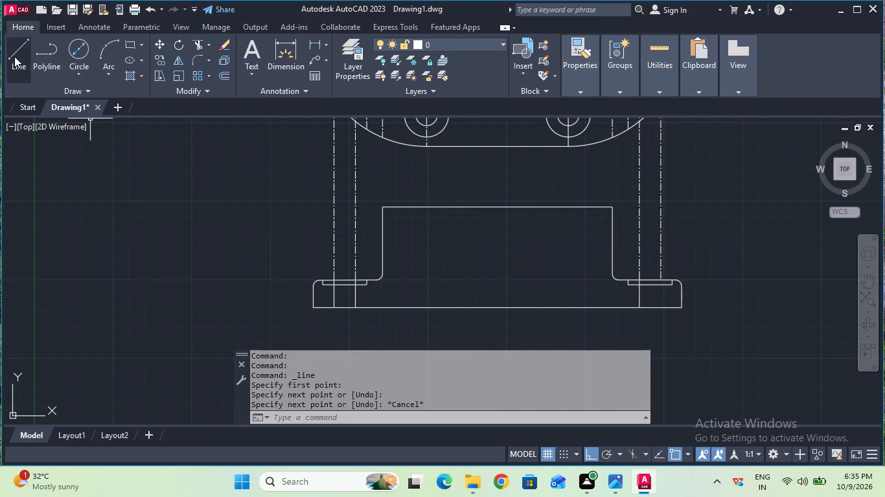
left_click(14, 56)
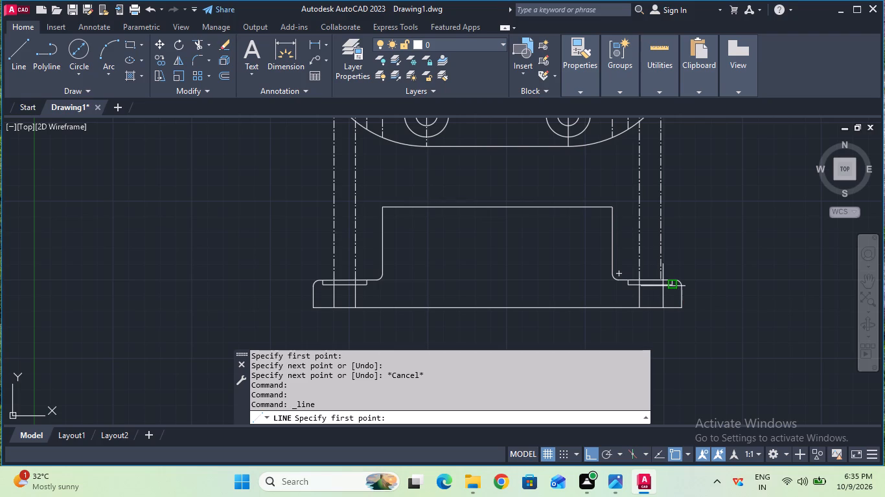
left_click(659, 282)
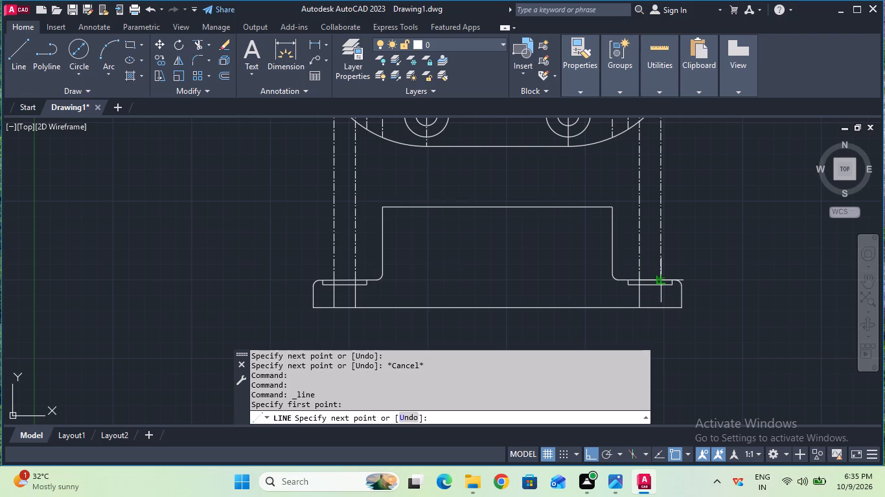
left_click(665, 312)
key("Escape")
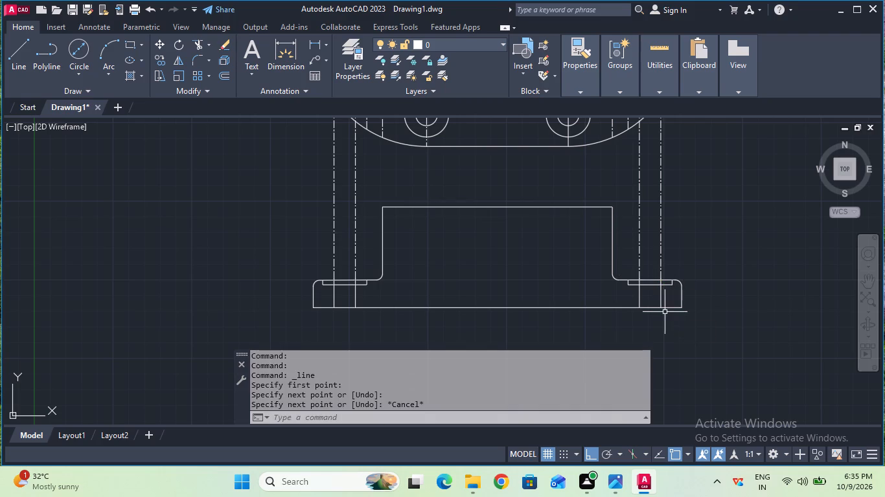
Trim the segments of the vertical hole lines that cross inside the left and right flange recesses.
scroll(435, 277, "up", 2)
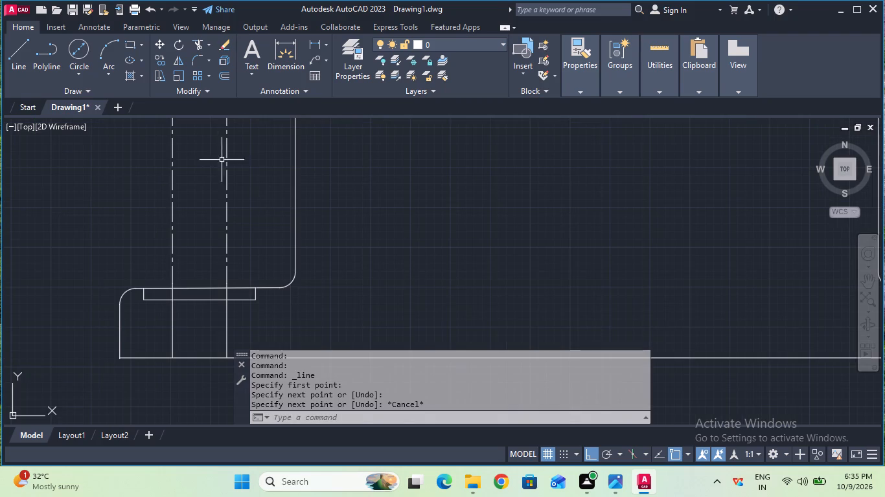
left_click(200, 49)
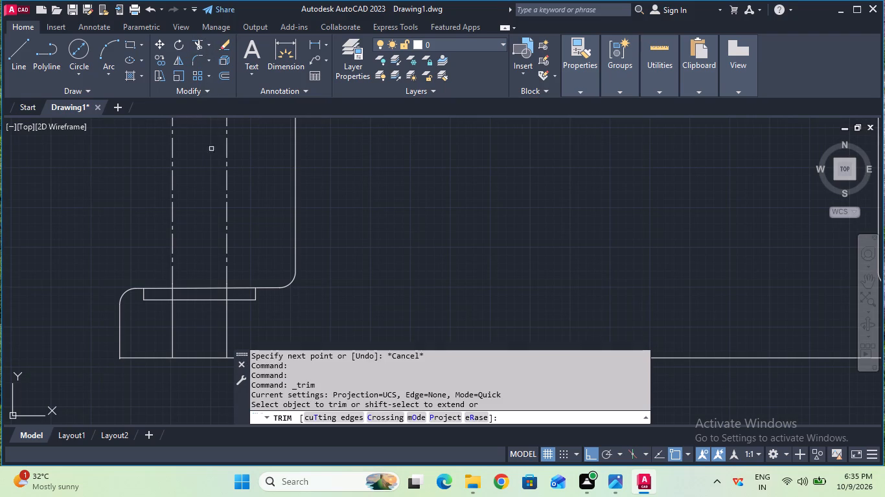
left_click(174, 296)
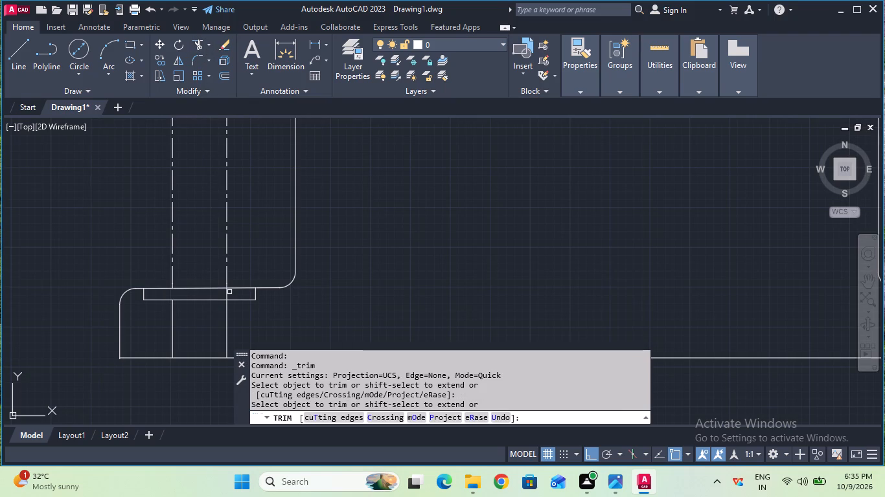
left_click(225, 292)
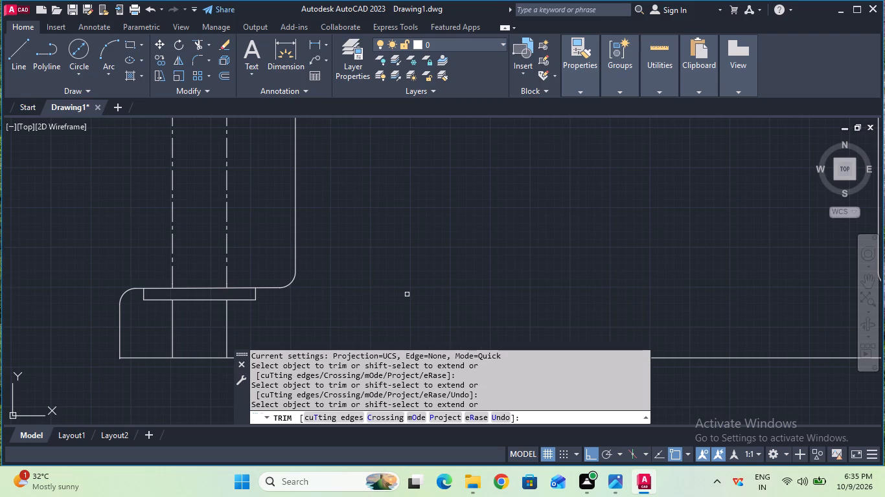
middle_click(408, 294)
middle_click_drag(400, 294, 208, 278)
middle_click_drag(195, 280, 180, 280)
middle_click_drag(117, 281, 73, 283)
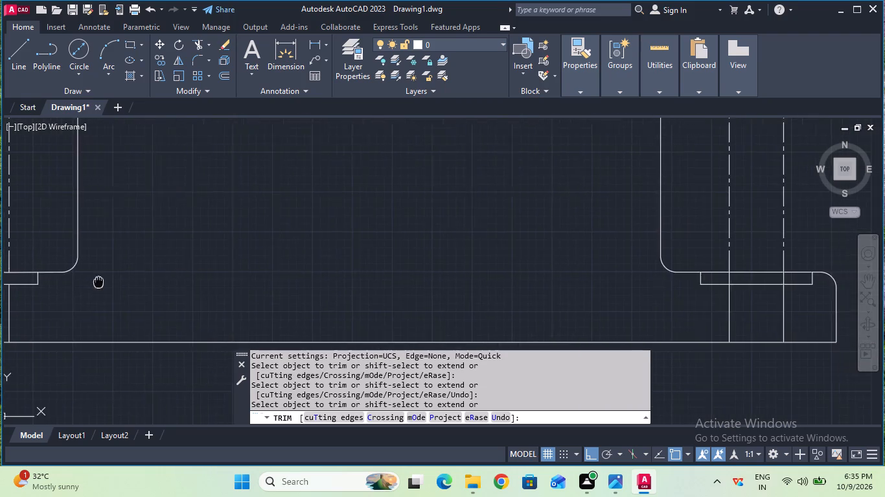
middle_click_drag(73, 283, 24, 283)
middle_click_drag(646, 310, 610, 318)
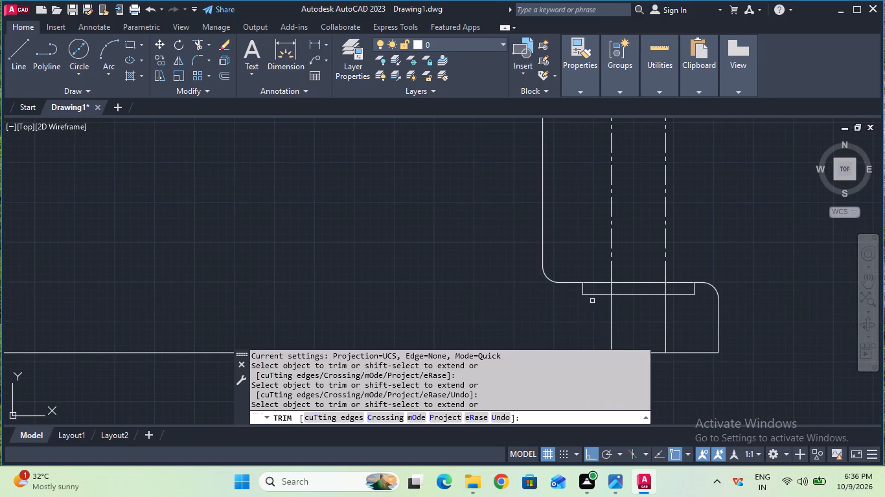
left_click_drag(604, 292, 639, 291)
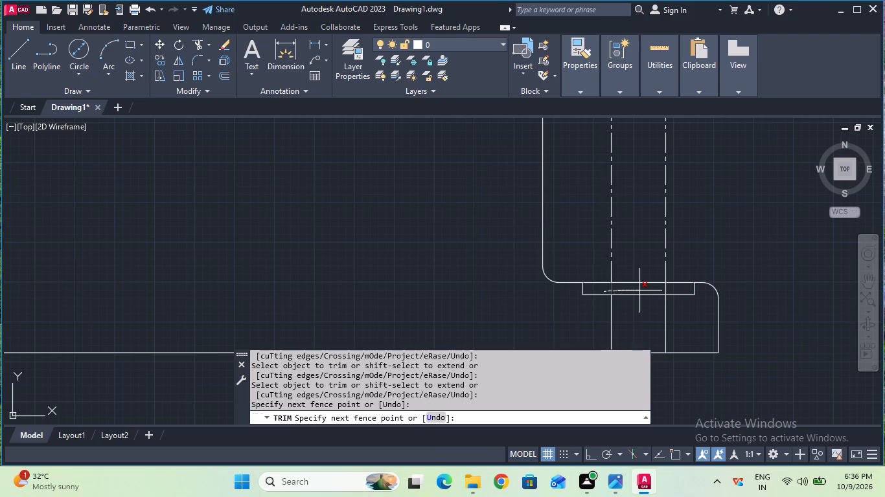
left_click_drag(639, 291, 667, 290)
scroll(533, 295, "down", 1)
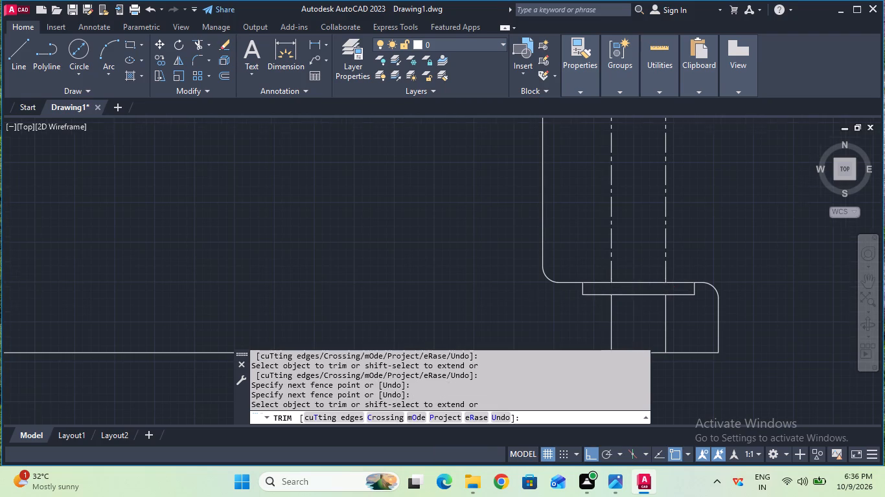
scroll(533, 295, "down", 1)
key("Escape")
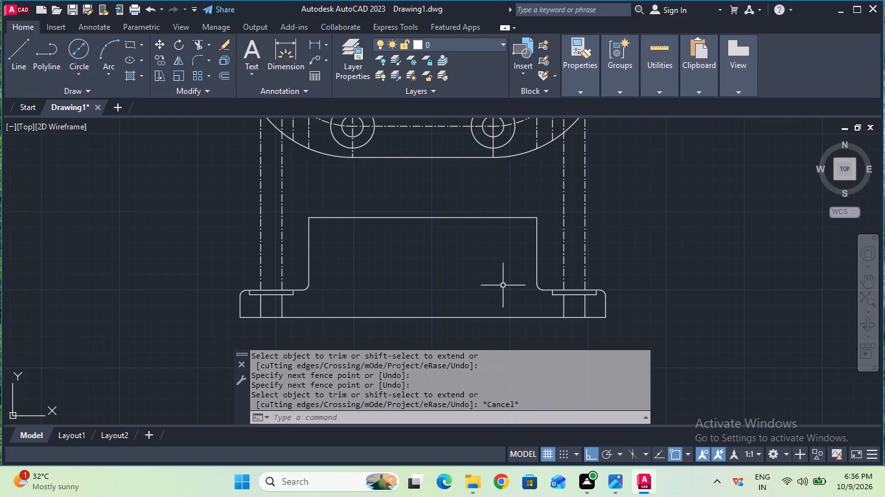
Trim away the four CENTER projection lines between the slotted top view and the section view with one fence selection.
middle_click_drag(500, 278, 530, 315)
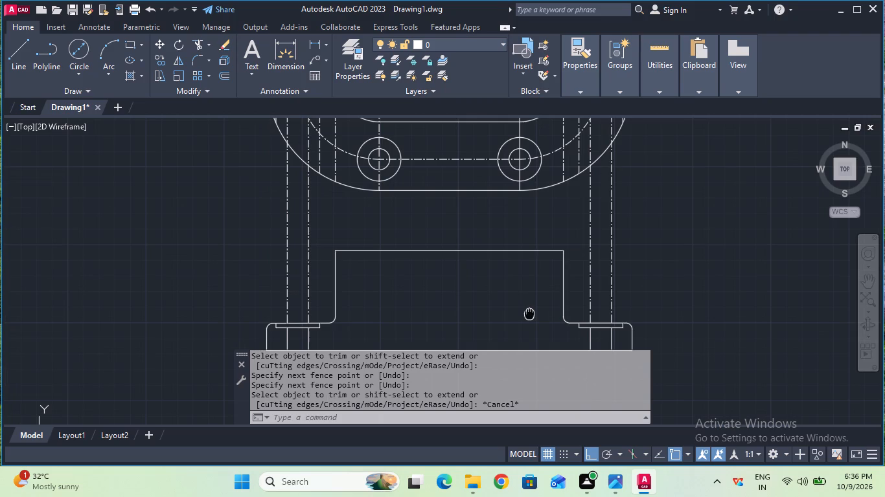
middle_click_drag(530, 315, 556, 340)
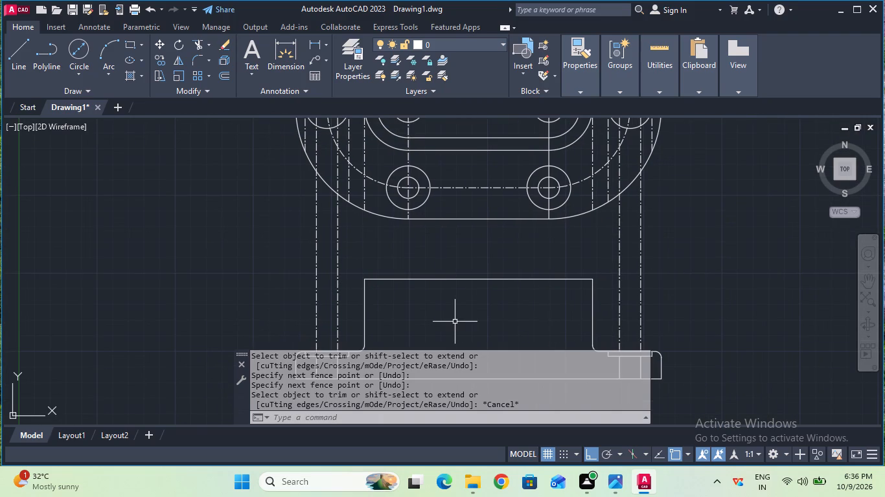
left_click(200, 50)
left_click_drag(251, 230, 347, 246)
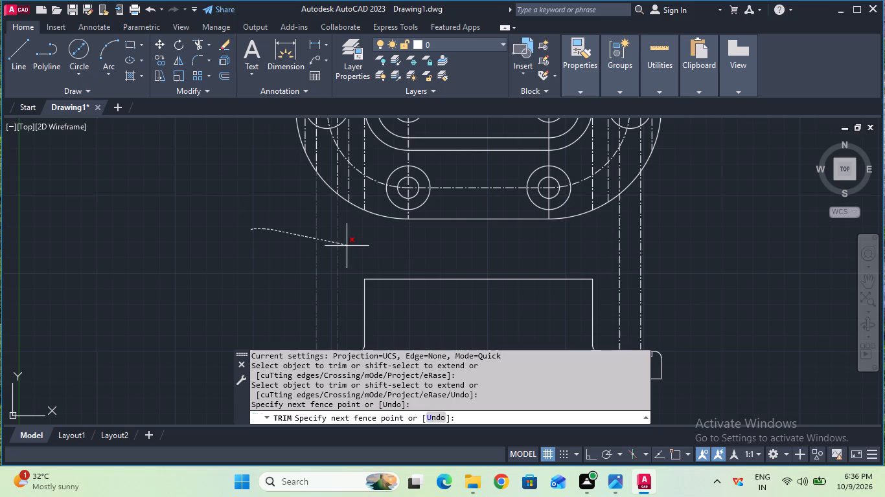
left_click_drag(347, 246, 653, 251)
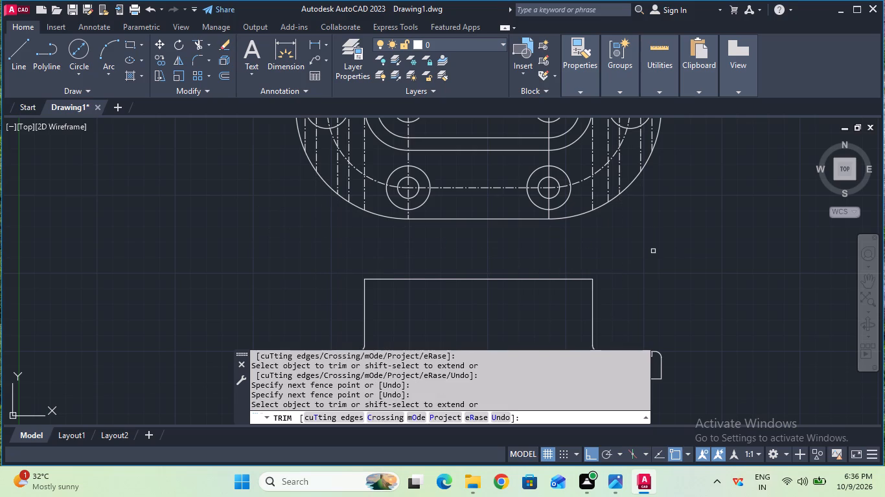
key("Escape")
Trim the lower ends of three leftover CENTER projection lines at the left end of the slotted top view.
scroll(653, 251, "down", 1)
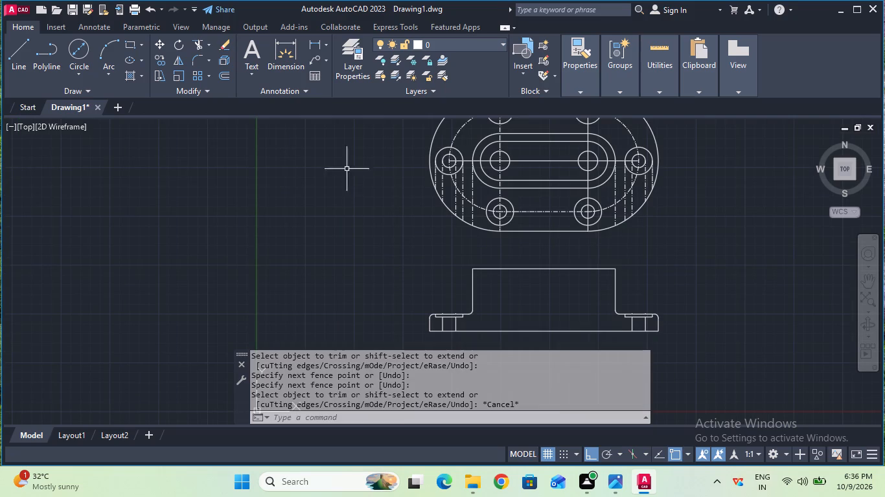
left_click(196, 43)
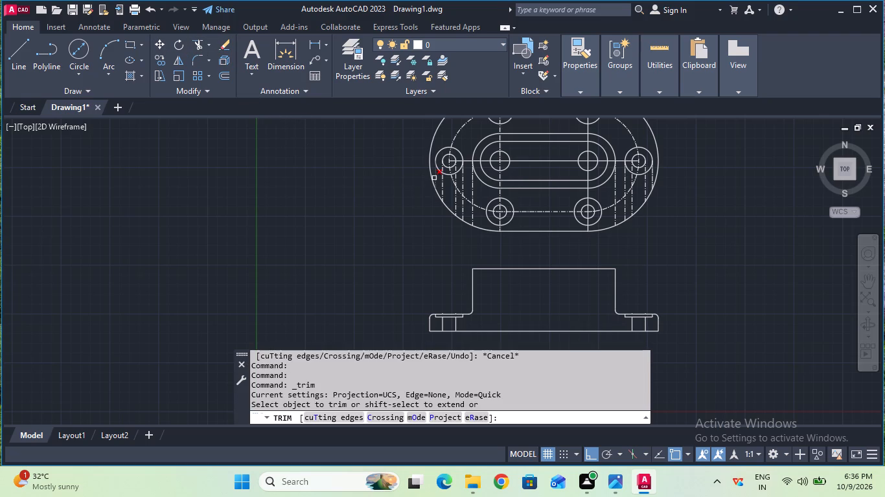
left_click_drag(435, 178, 441, 192)
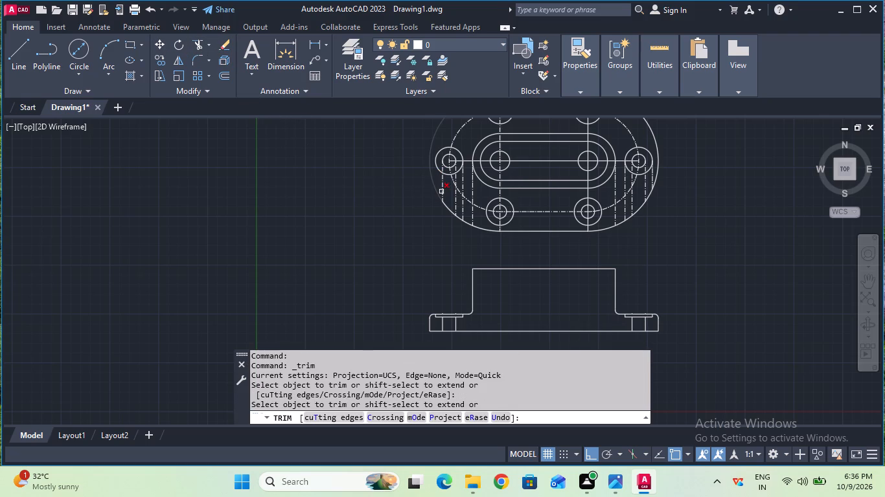
left_click_drag(441, 192, 466, 218)
left_click(466, 218)
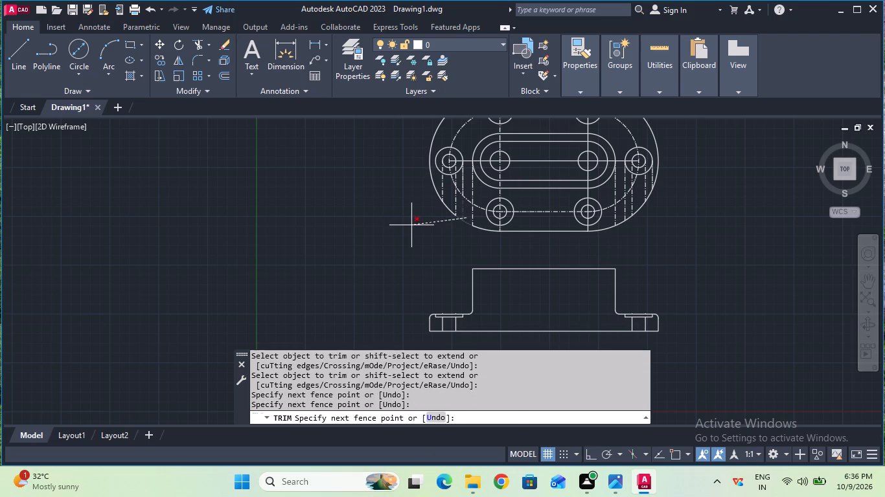
left_click(463, 211)
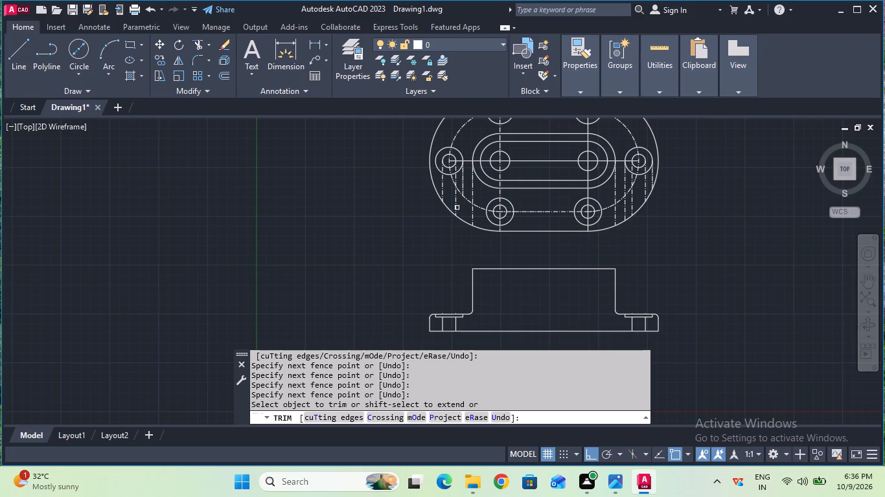
left_click(455, 208)
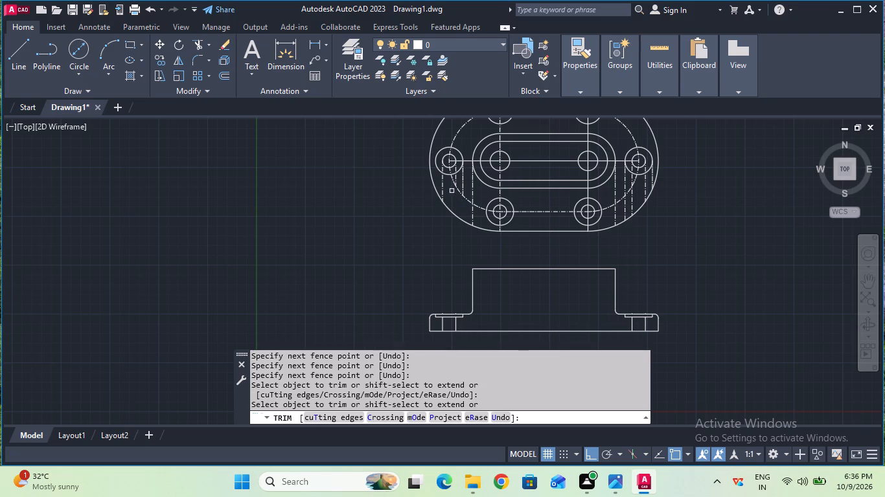
left_click(442, 192)
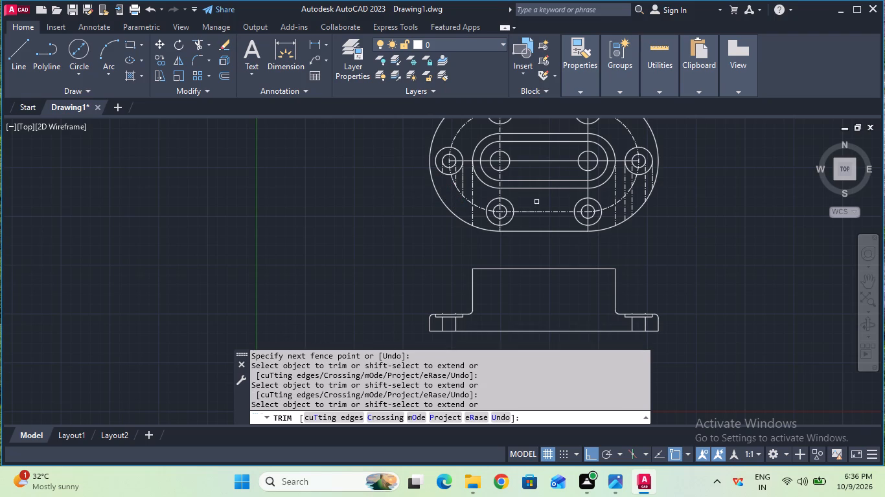
key("Escape")
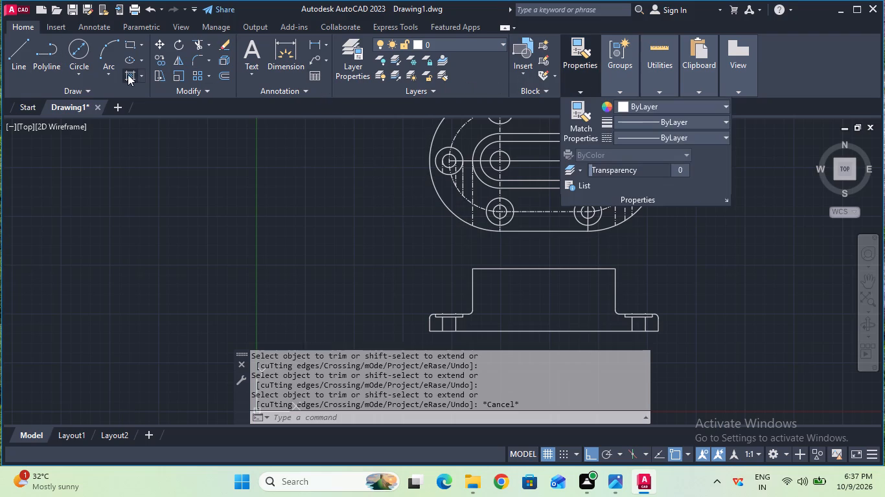
With the linetype set to CENTER, draw projection lines from the inner slot's left and right ends down to the section view's top edge.
left_click(20, 63)
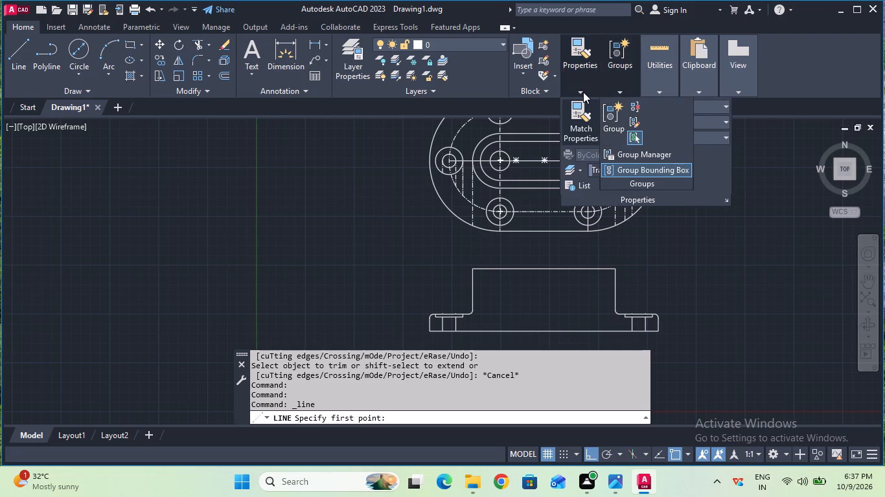
left_click(641, 138)
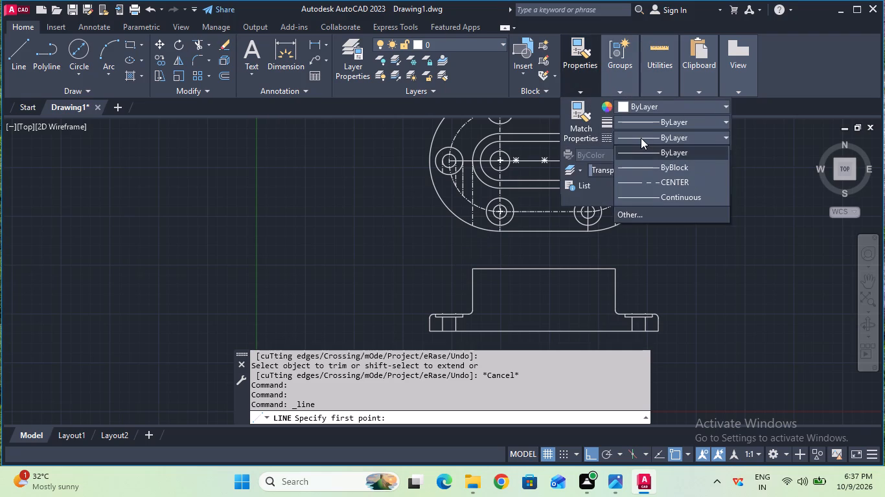
left_click(658, 179)
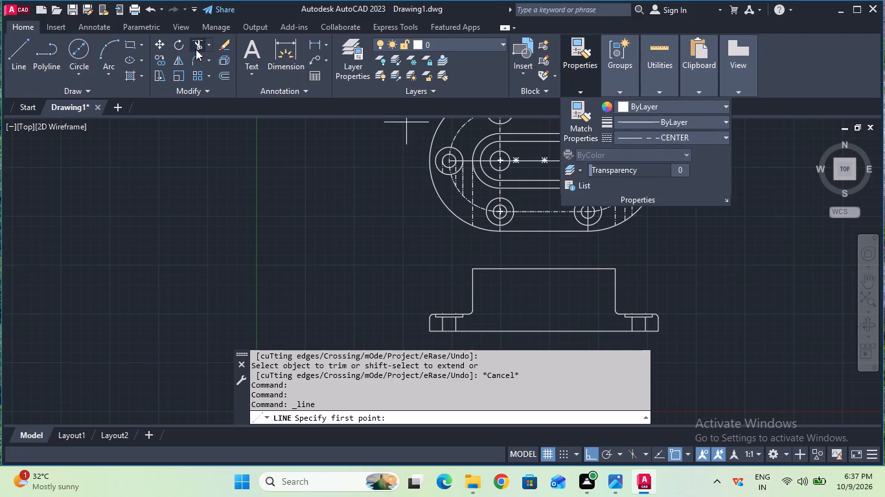
left_click(17, 53)
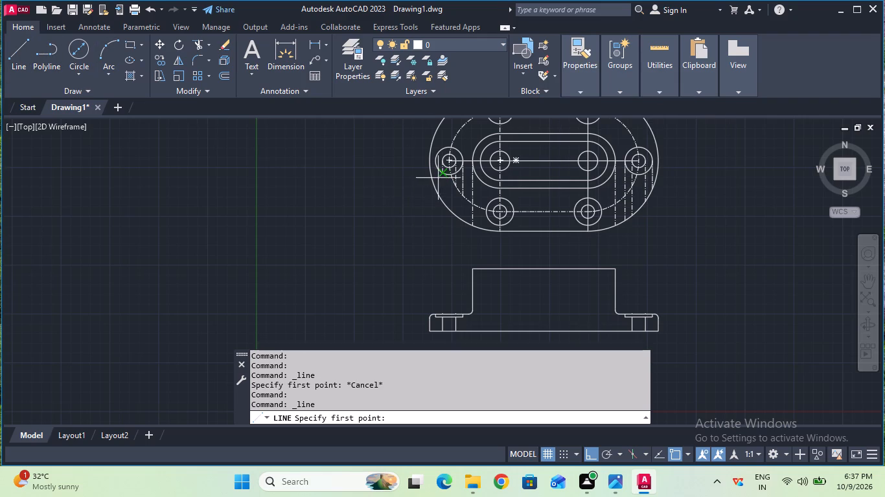
left_click(479, 164)
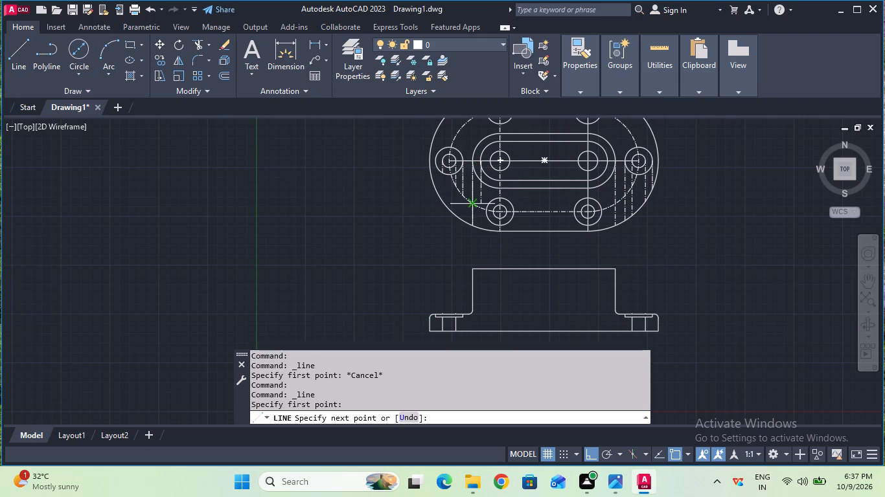
left_click(483, 272)
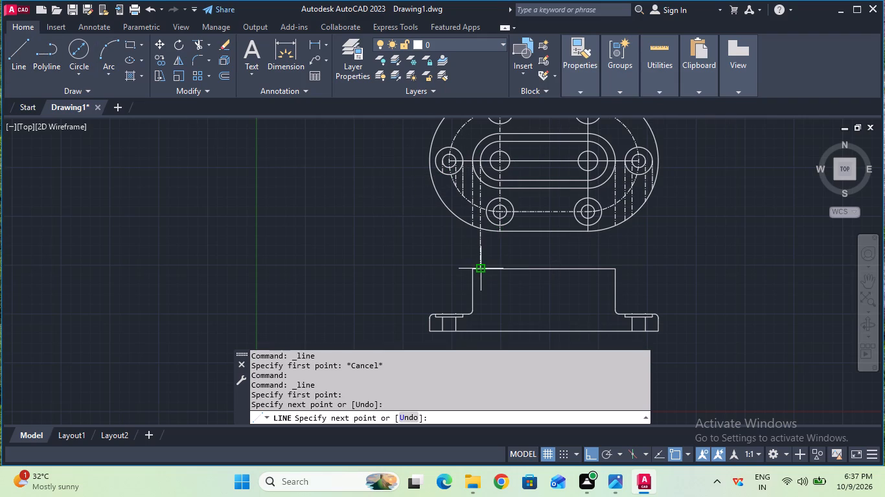
key("Escape")
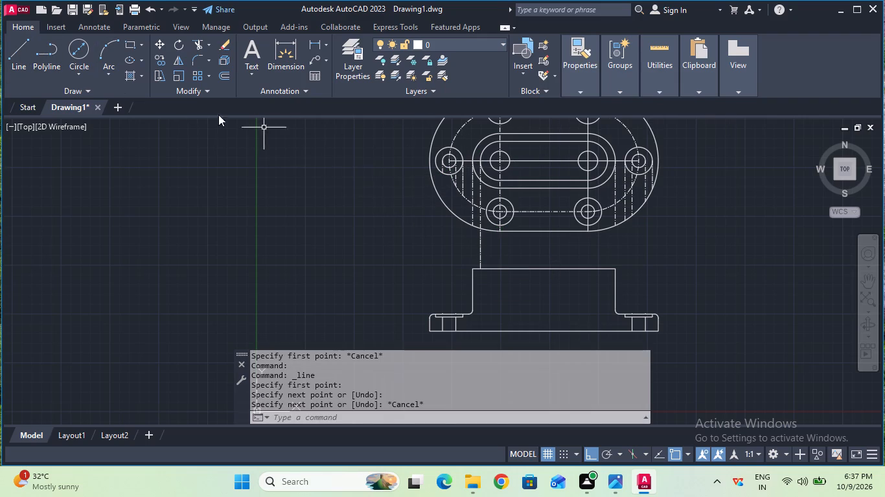
left_click(22, 73)
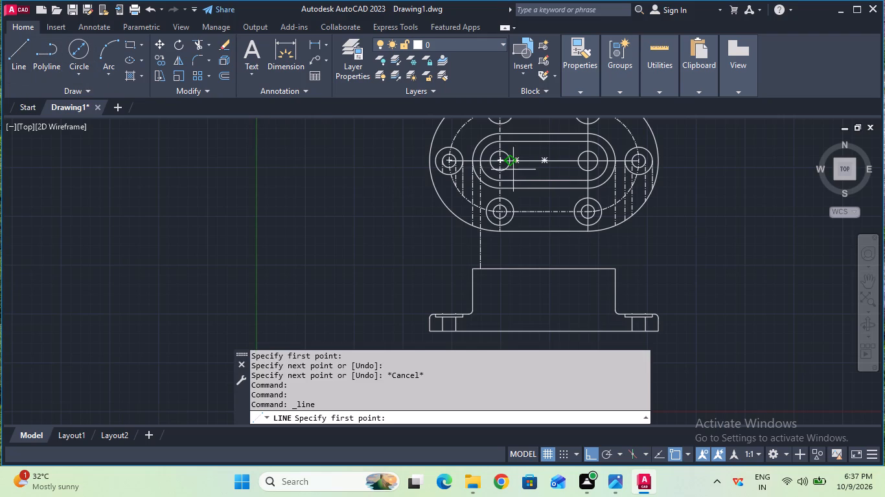
left_click(606, 161)
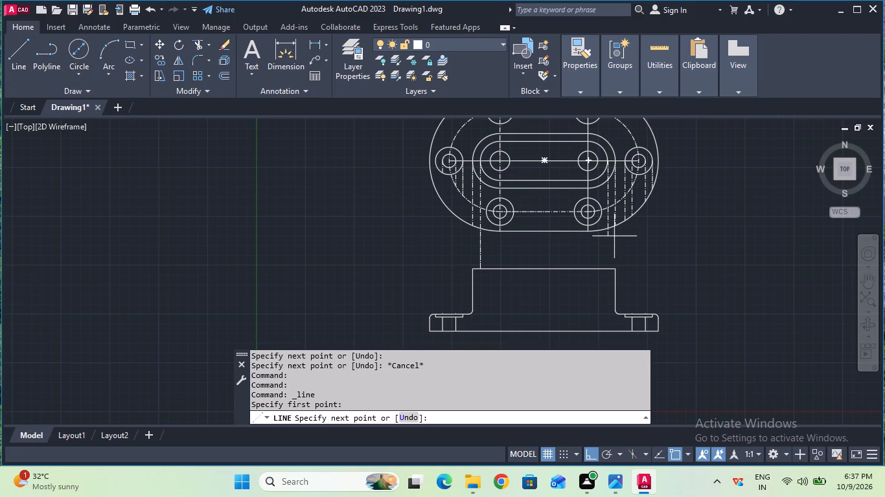
left_click(608, 270)
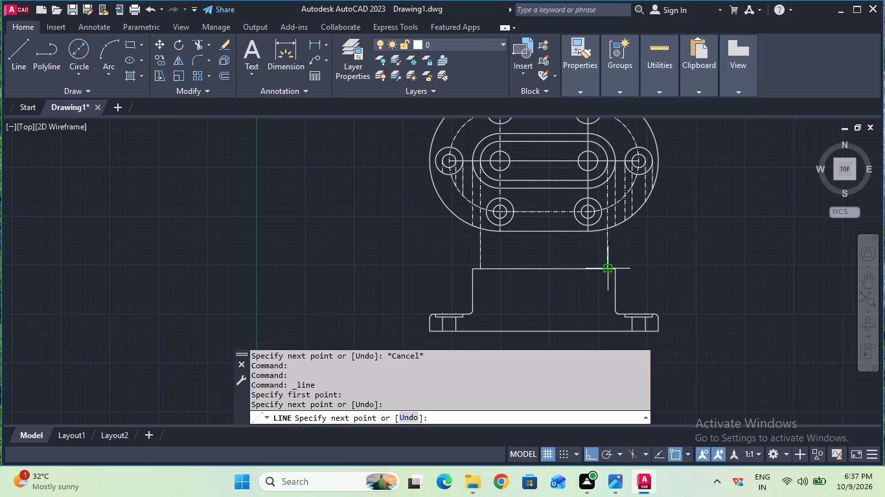
key("Escape")
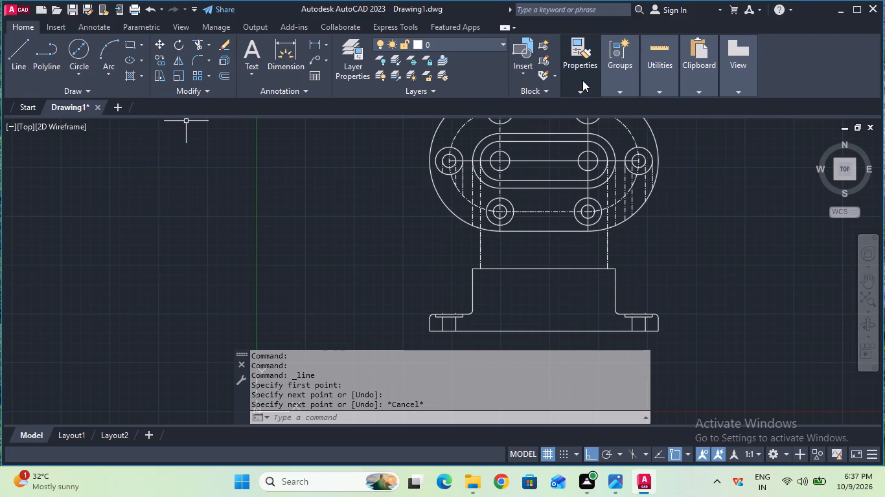
With the linetype set to ByBlock, draw the 5-unit-deep slot recess in the section view: two vertical sides and a connecting bottom line.
left_click(629, 137)
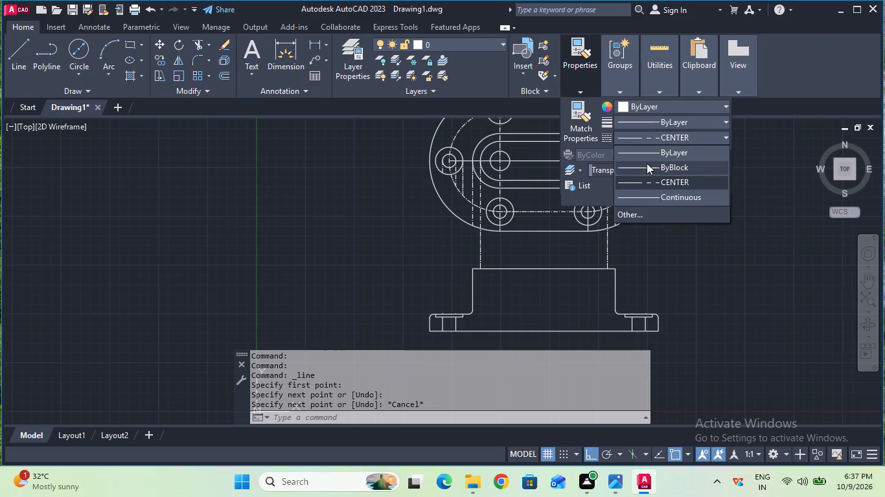
left_click(649, 166)
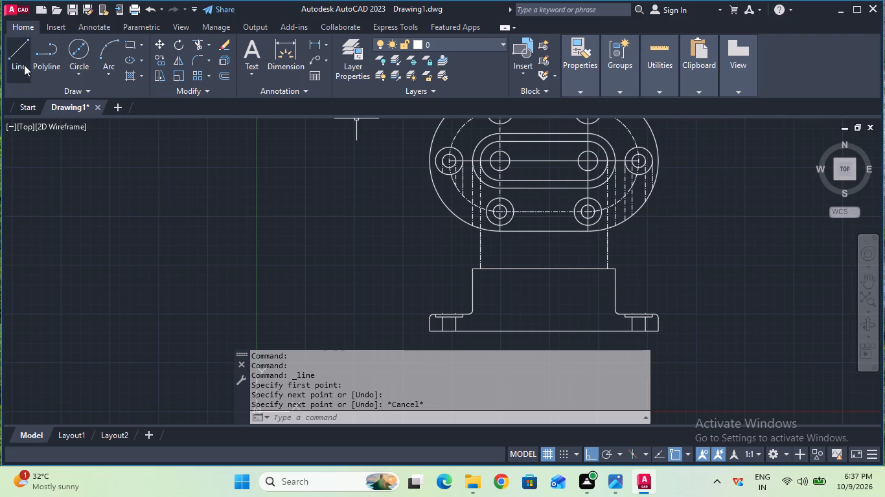
left_click(24, 65)
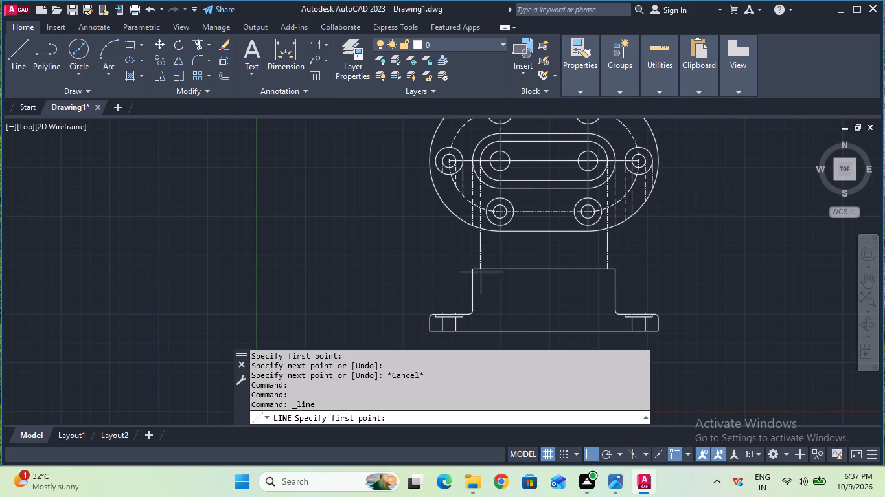
left_click(483, 271)
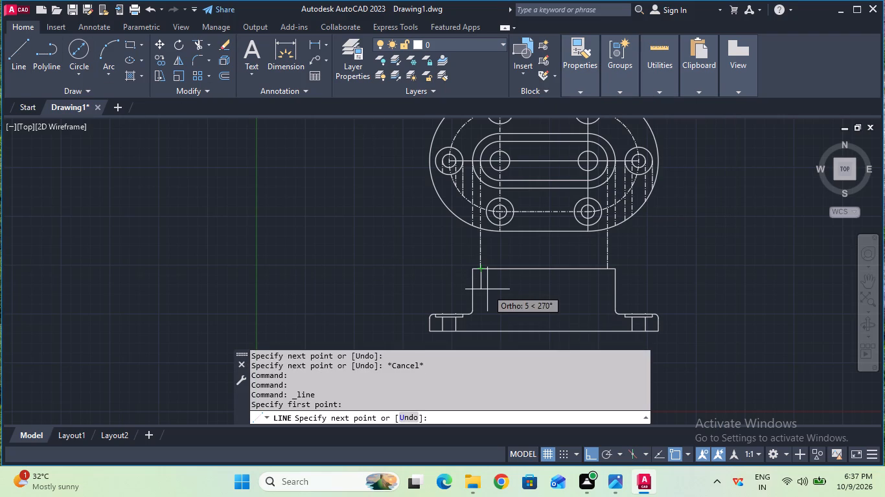
key("5")
key("Return")
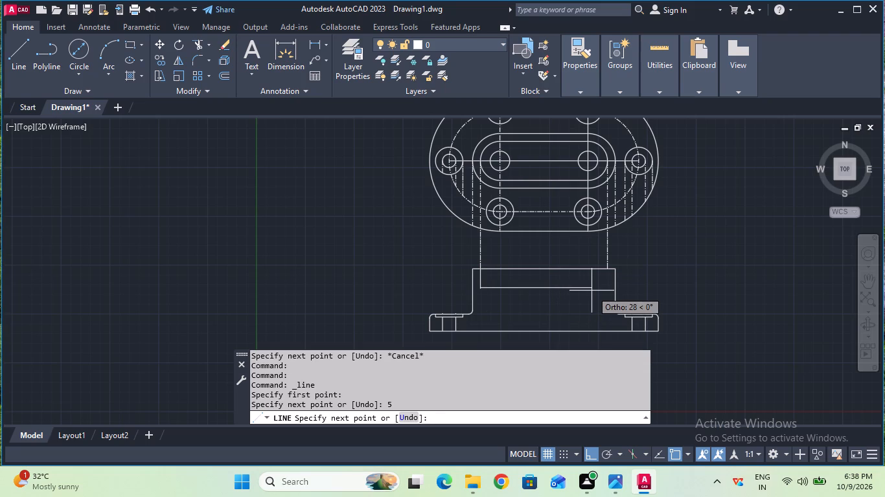
key("Escape")
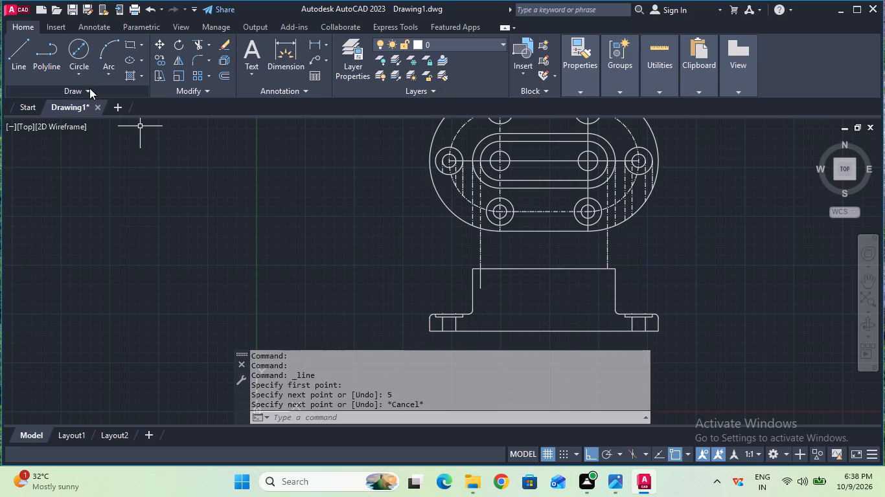
left_click(25, 64)
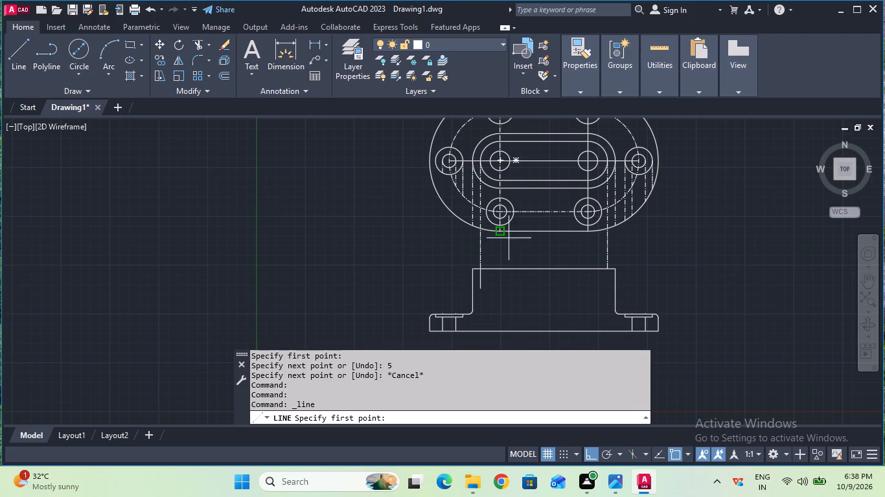
left_click(610, 269)
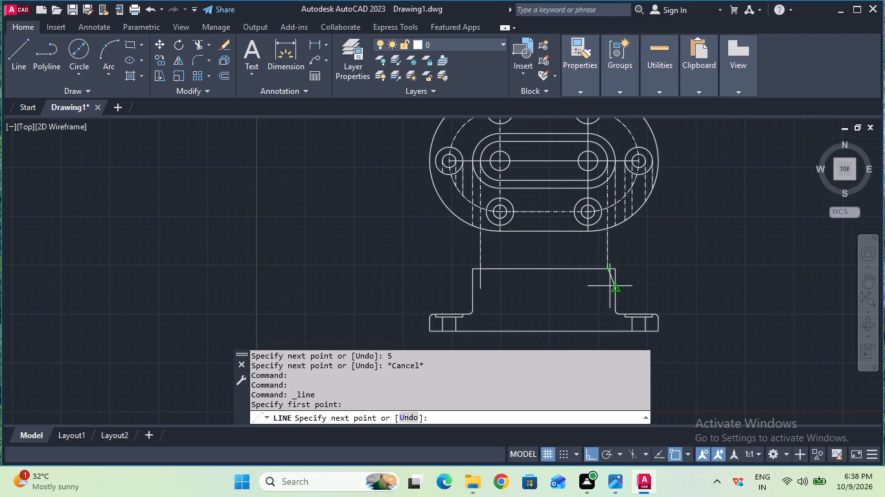
key("5")
key("Return")
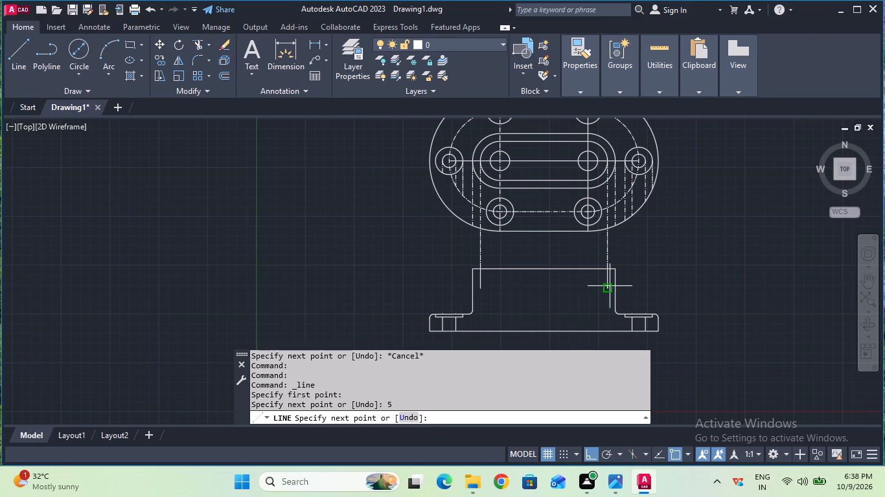
left_click(480, 285)
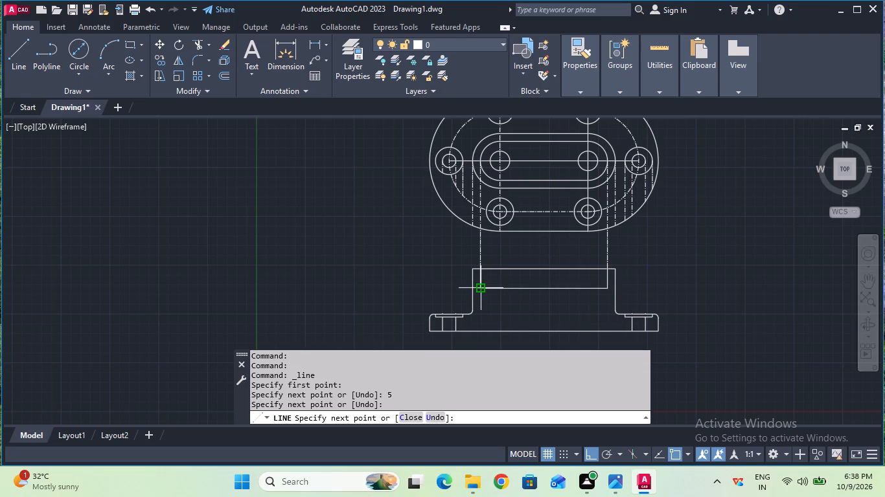
key("Escape")
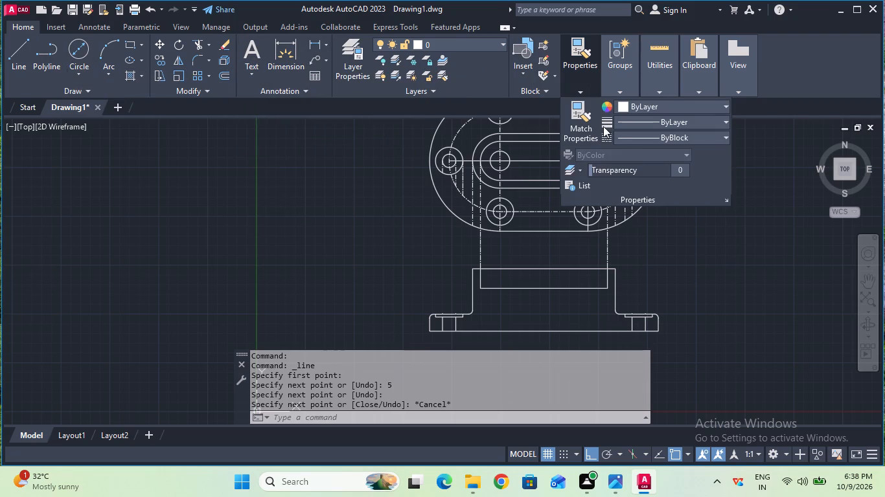
With the linetype set to CENTER, draw a projection line from the left edge of the slot's left hole down to the recess bottom.
left_click(617, 137)
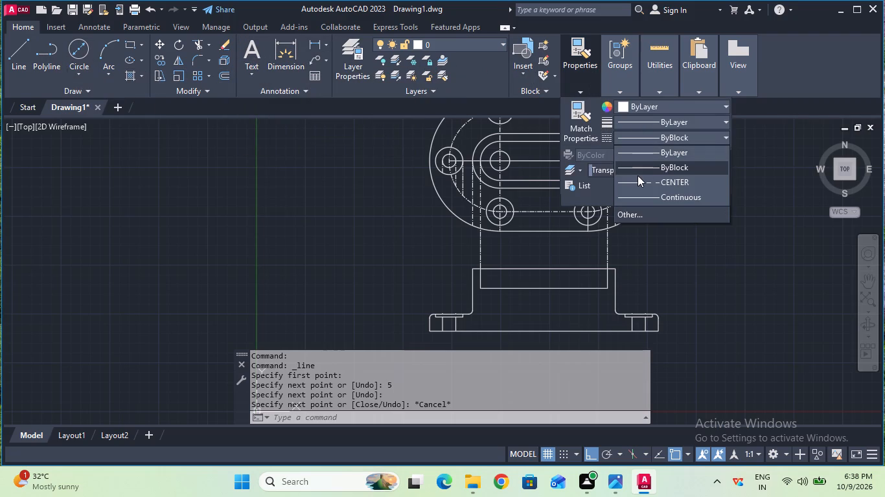
left_click(638, 181)
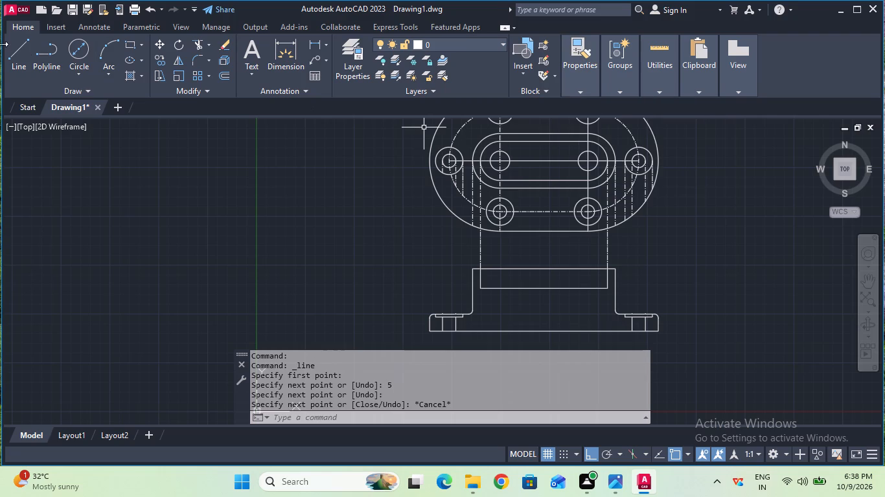
left_click(25, 47)
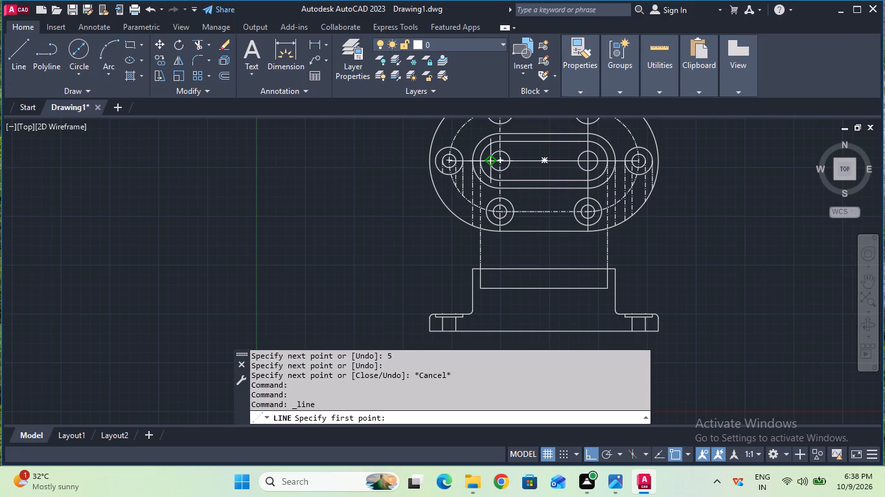
left_click(490, 162)
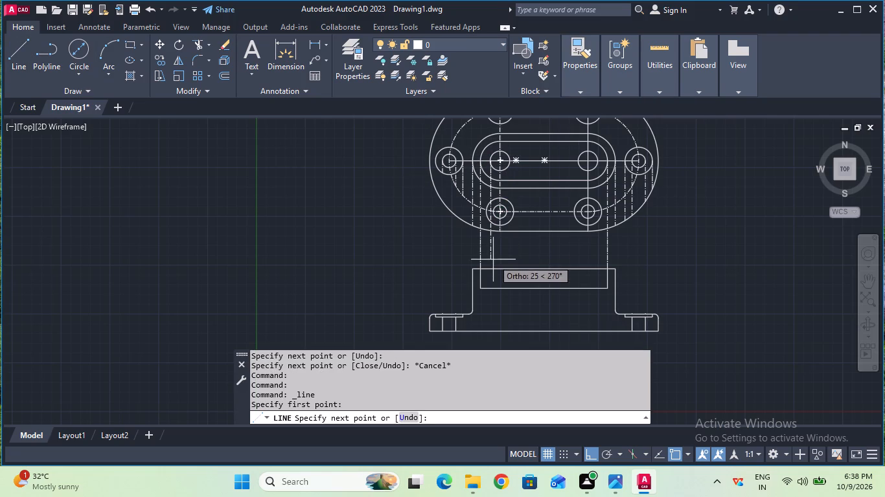
left_click(494, 293)
key("Escape")
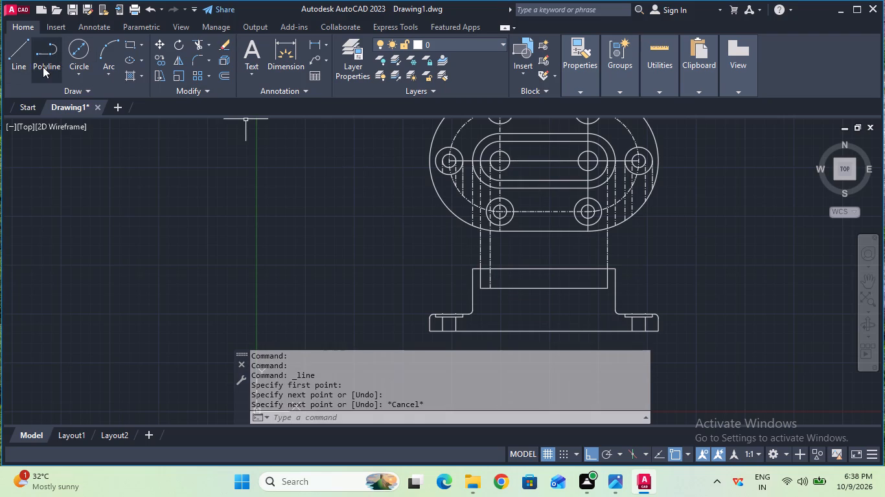
Draw a CENTER projection line from the right edge of the slot's left hole down to the recess bottom in the section view.
left_click(6, 70)
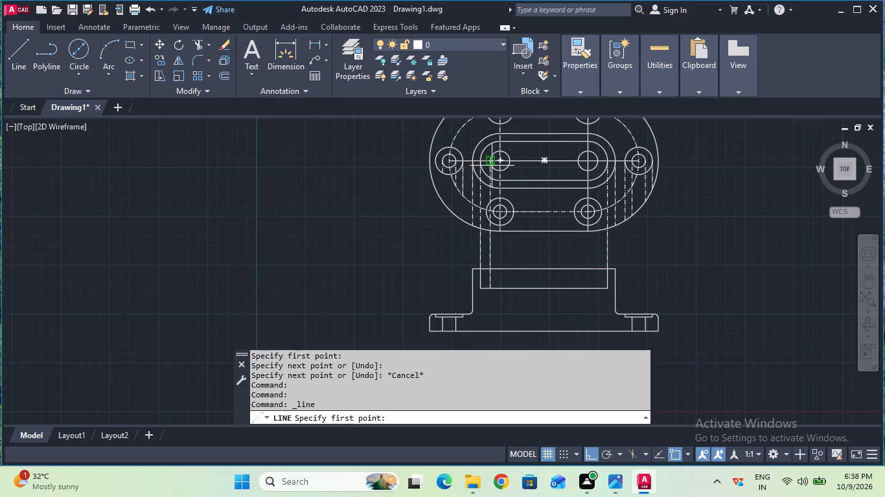
left_click(507, 162)
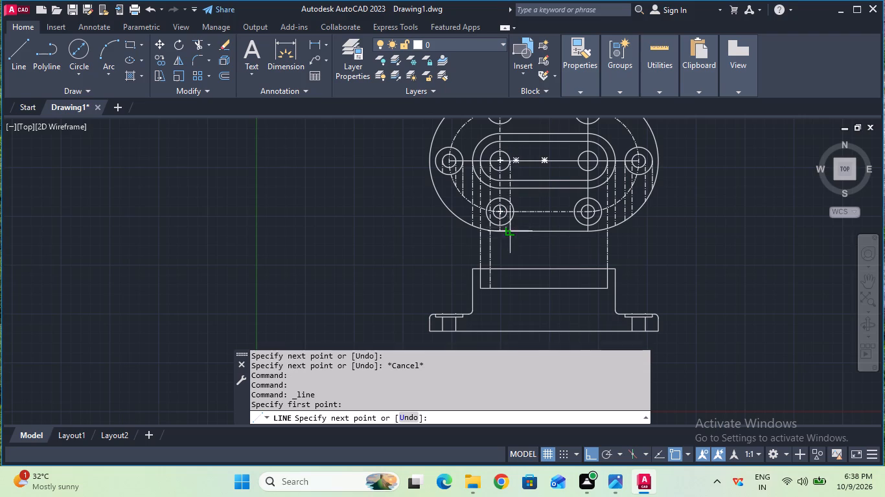
left_click(510, 291)
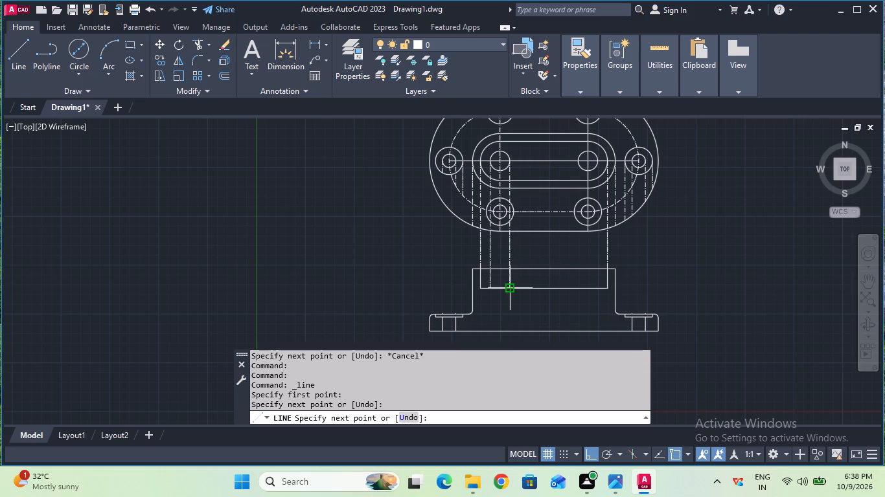
key("Escape")
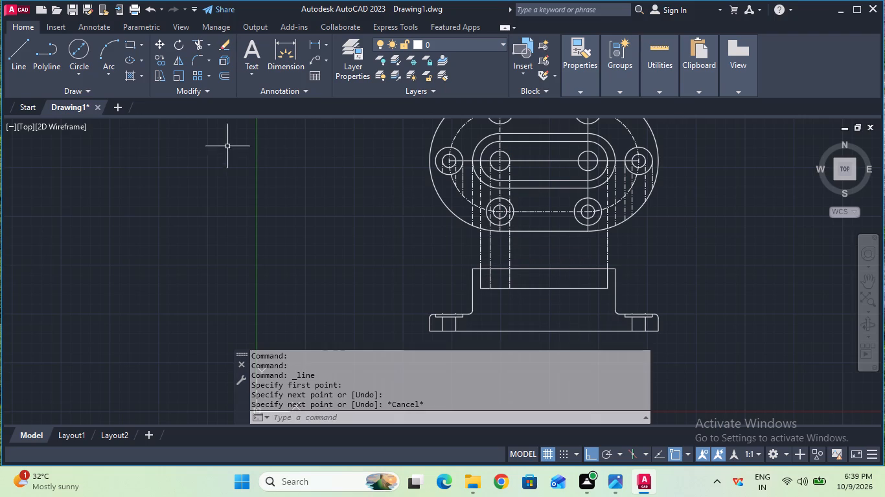
Draw a CENTER projection line from the left edge of the slot's right hole down to the recess bottom.
left_click(30, 81)
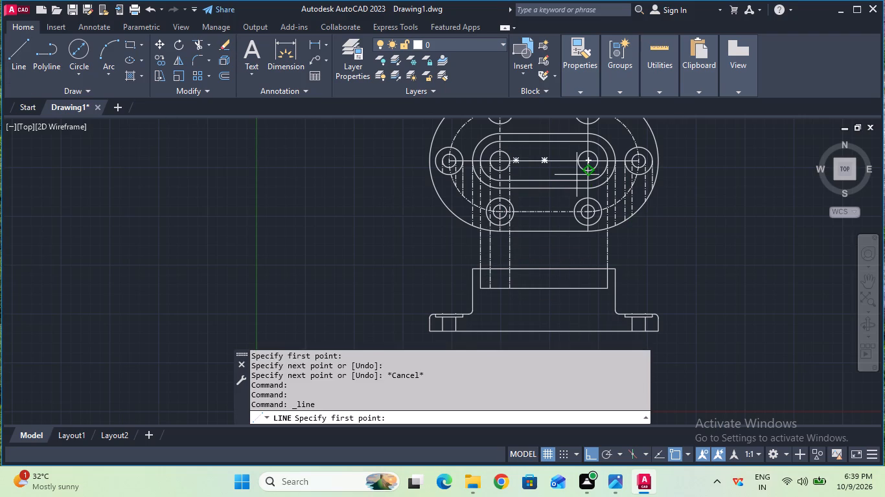
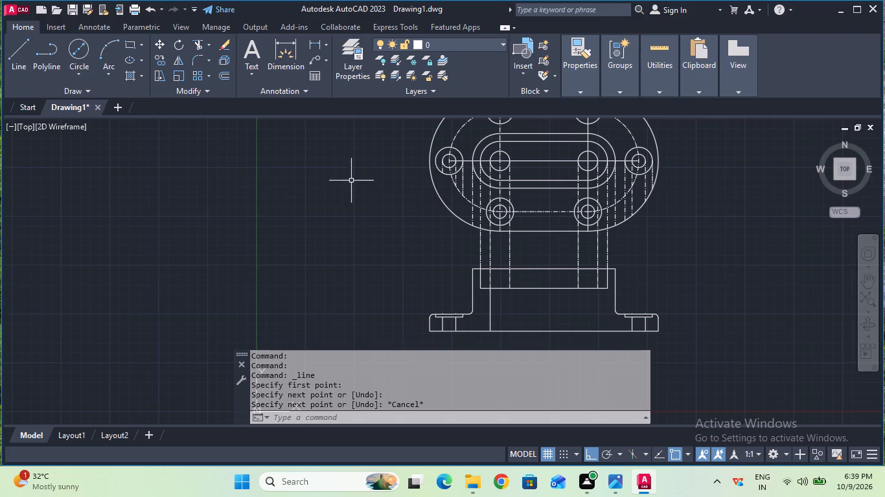
Draw the right side of the left slot hole in the section view, from the recess bottom down to the base line.
left_click(17, 61)
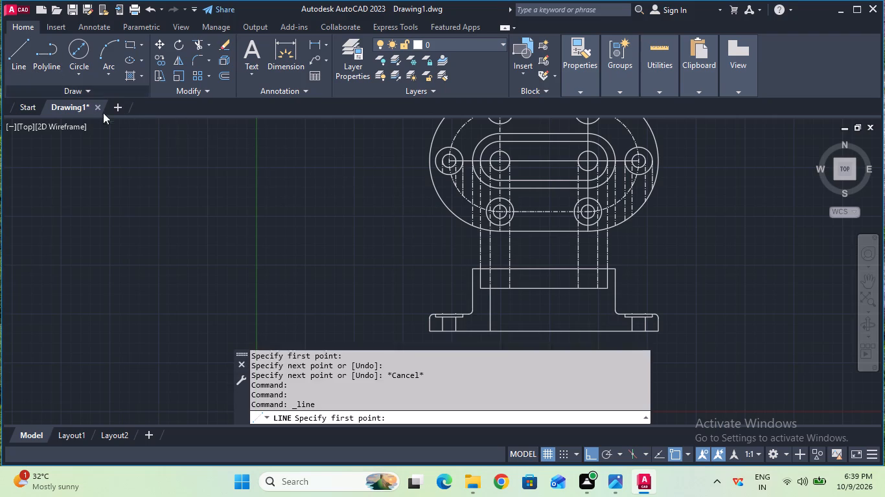
left_click(509, 289)
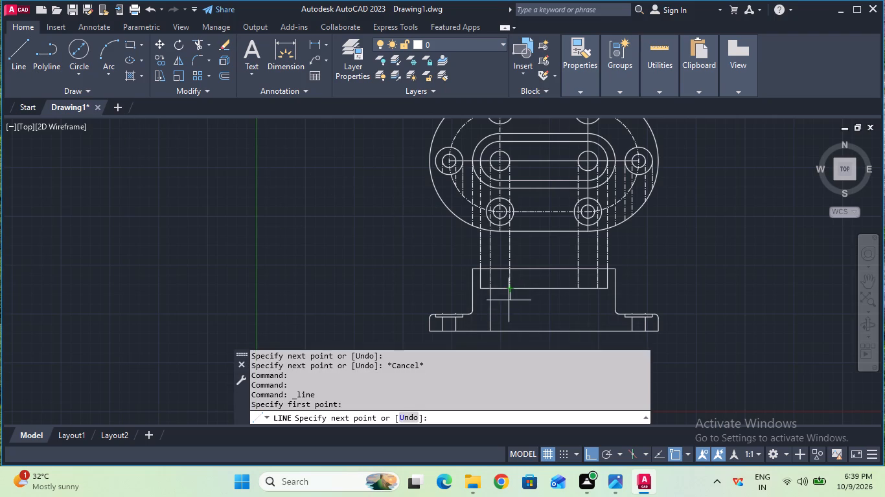
left_click(509, 333)
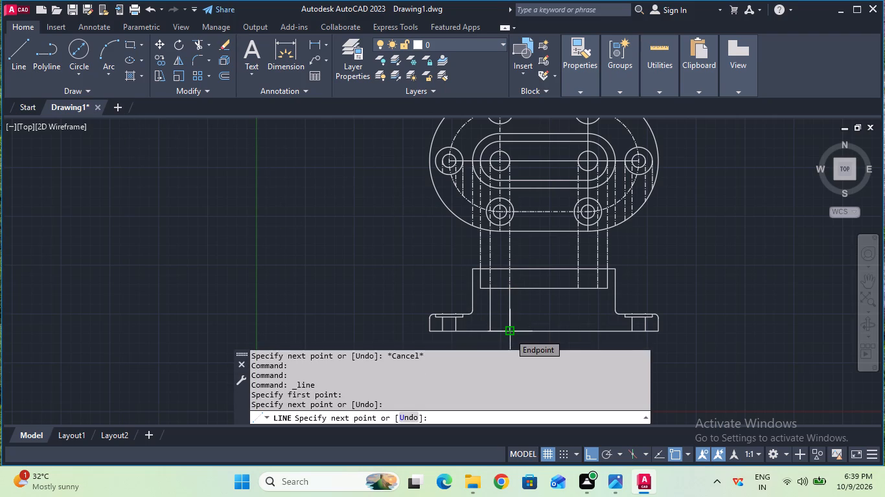
key("Escape")
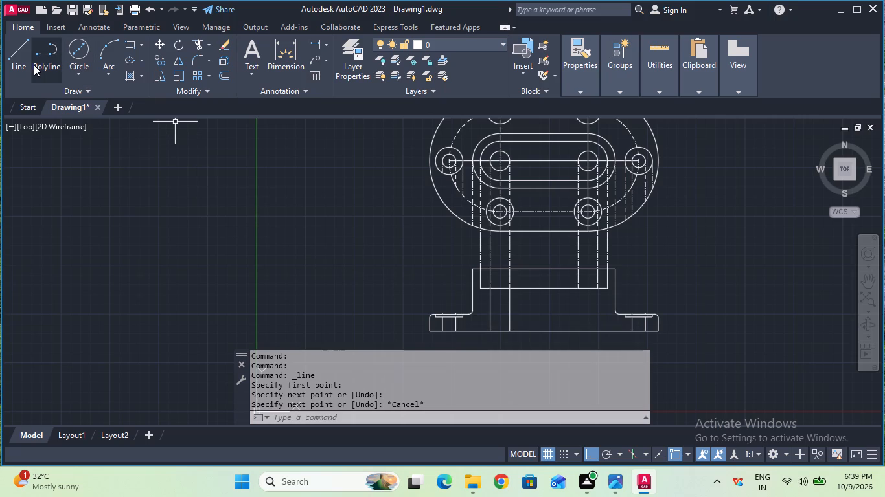
Draw both vertical sides of the right slot hole in the section view, from the recess bottom down to the base line.
left_click(16, 71)
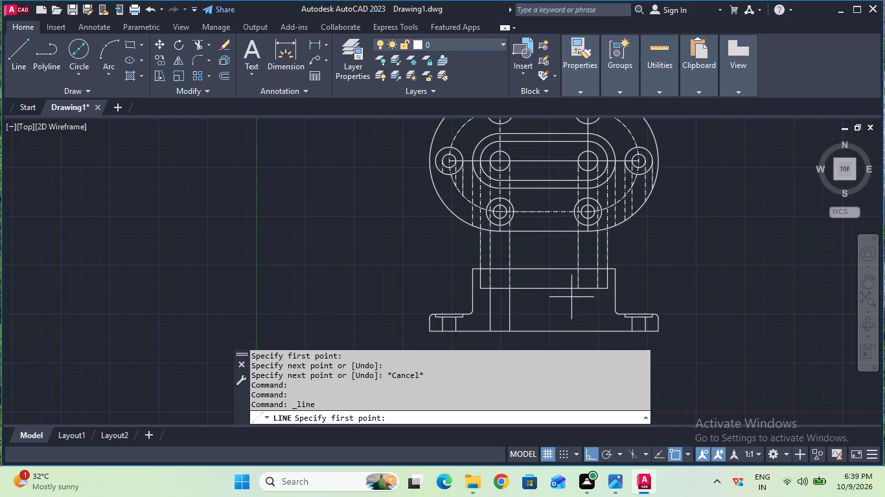
left_click(575, 292)
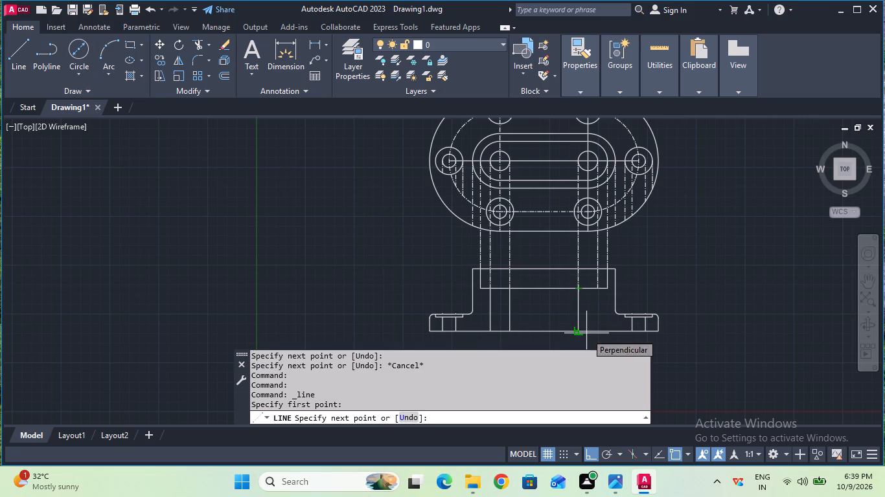
left_click(579, 333)
key("Escape")
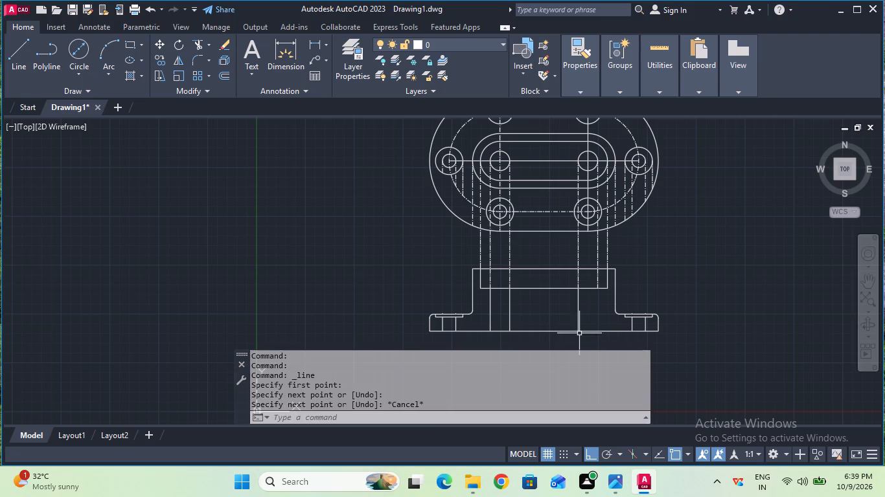
left_click(19, 56)
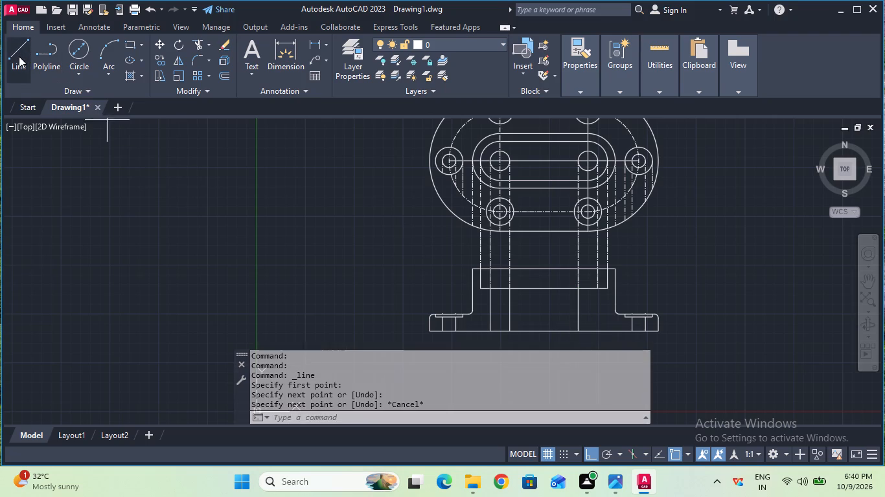
left_click(602, 288)
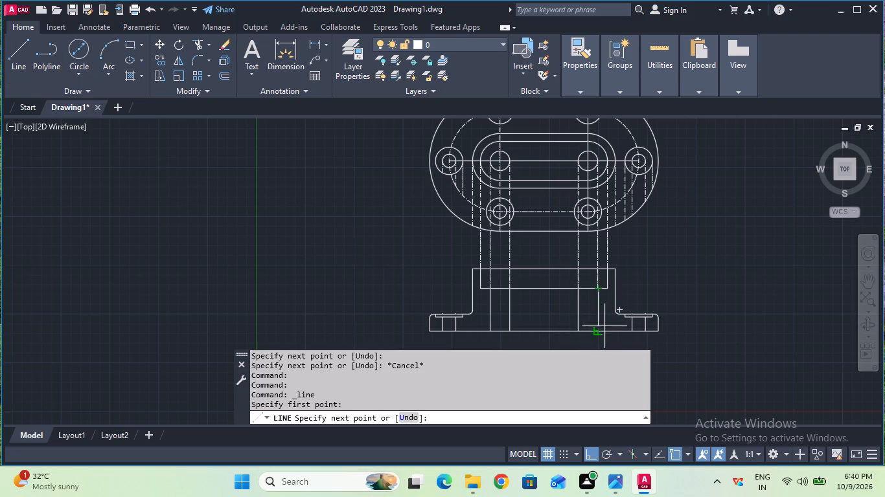
left_click(596, 331)
key("Escape")
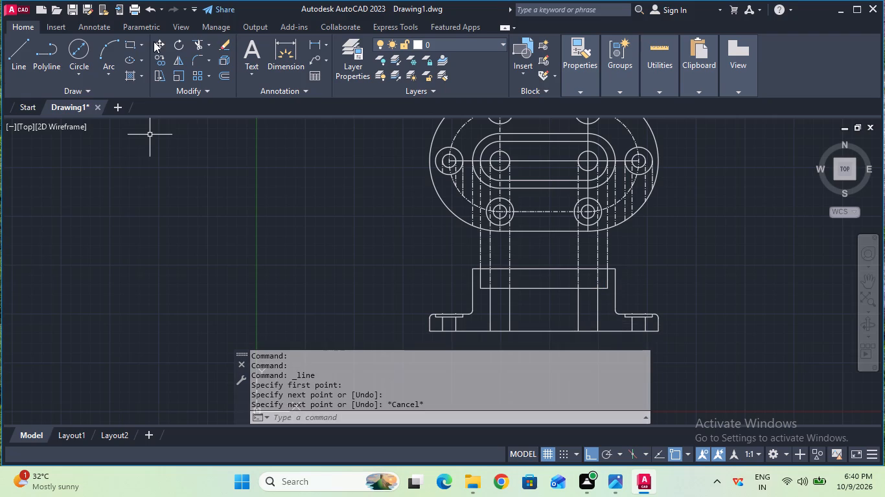
Trim away the projection lines in the gap between the plan view's outer outline and the top of the section view.
left_click(196, 41)
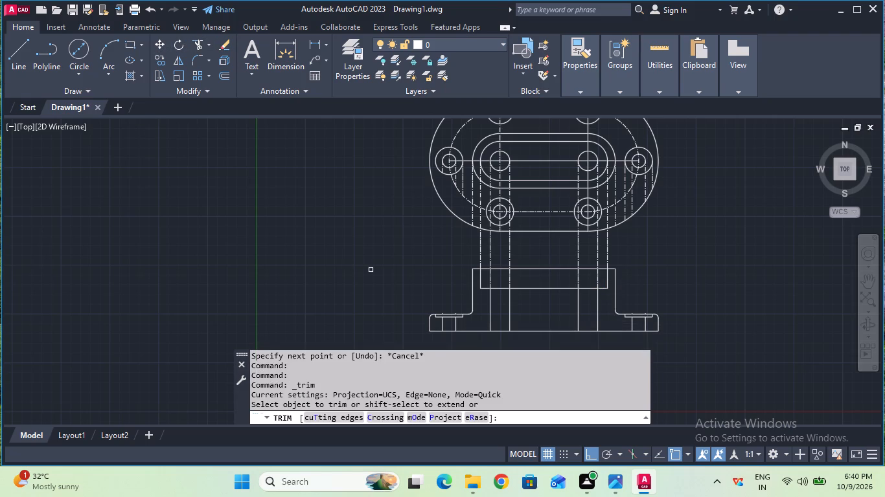
left_click_drag(419, 265, 571, 254)
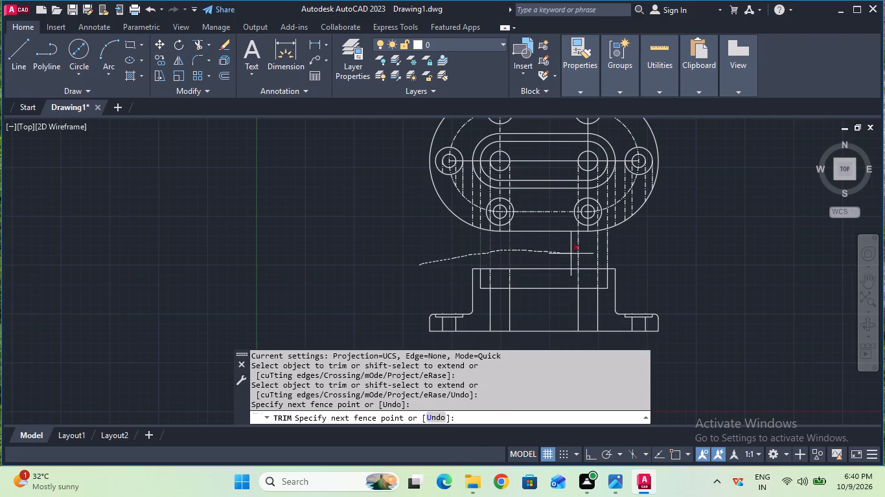
left_click_drag(571, 254, 617, 254)
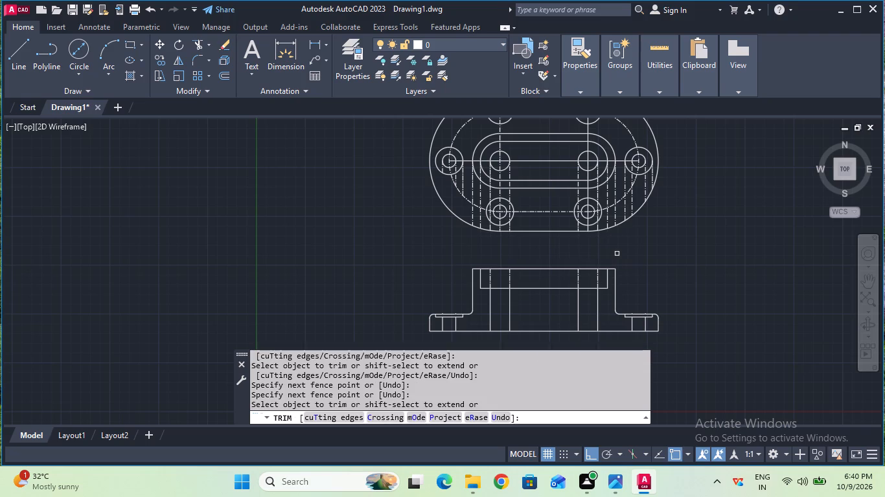
Trim the leftover projection line ends inside the plan view's lower outline, from beside the lower right hole across past the lower left hole.
scroll(617, 254, "up", 2)
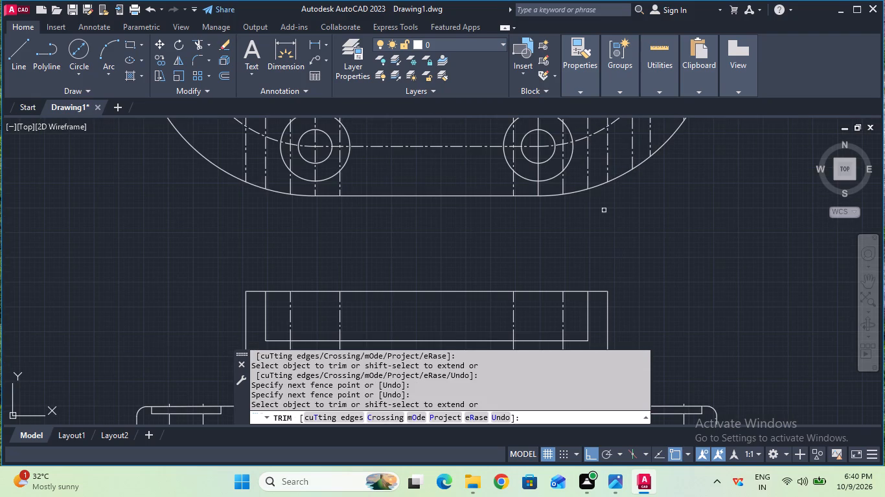
left_click_drag(593, 178, 587, 180)
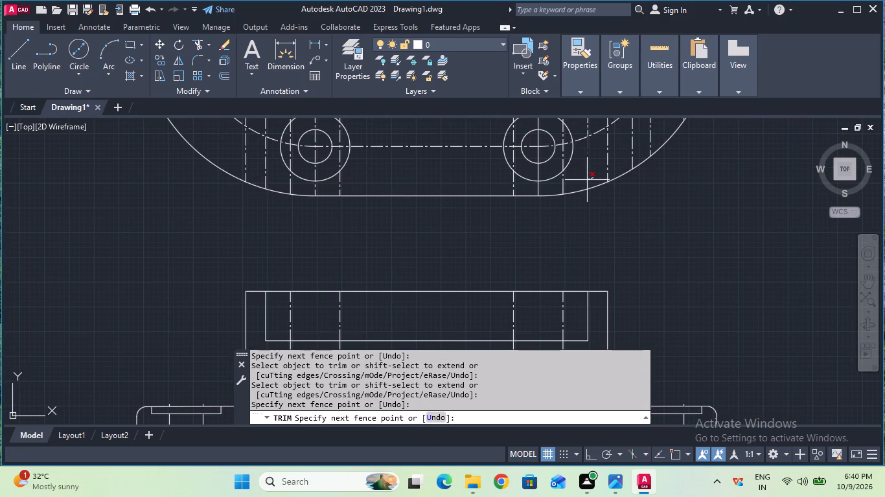
left_click_drag(587, 180, 551, 189)
left_click_drag(551, 189, 465, 186)
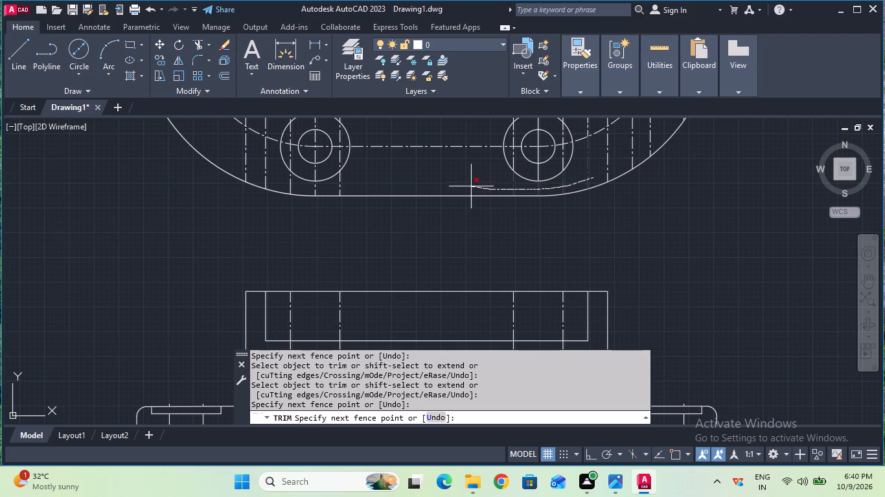
left_click_drag(465, 186, 353, 186)
left_click_drag(353, 186, 290, 186)
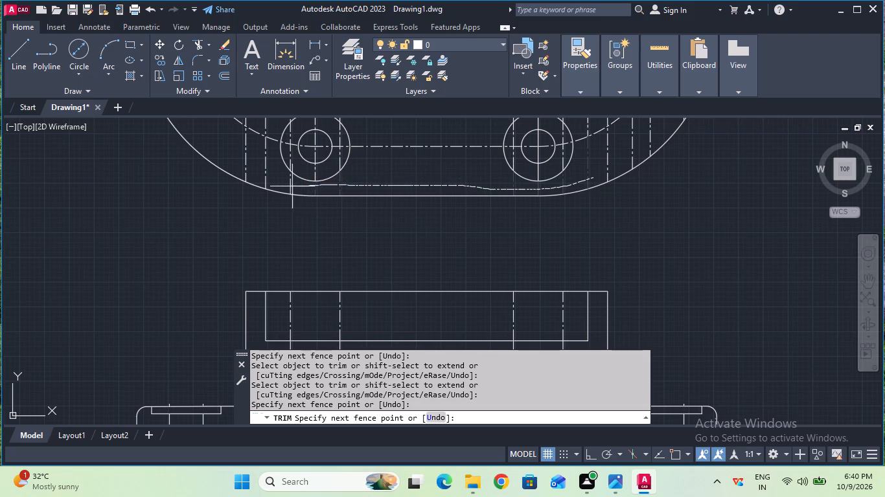
left_click_drag(290, 186, 246, 166)
left_click_drag(246, 166, 240, 160)
Trim the four hole projection lines inside the slot recess of the section view.
scroll(243, 160, "down", 1)
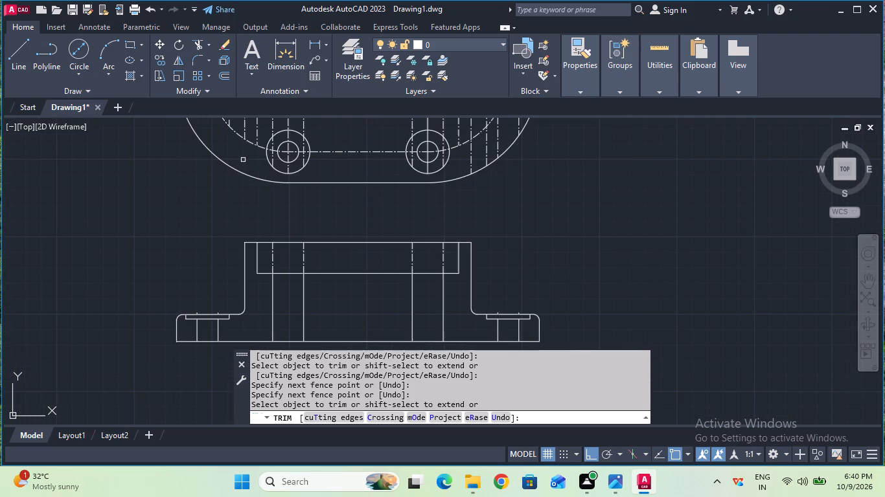
scroll(244, 160, "down", 1)
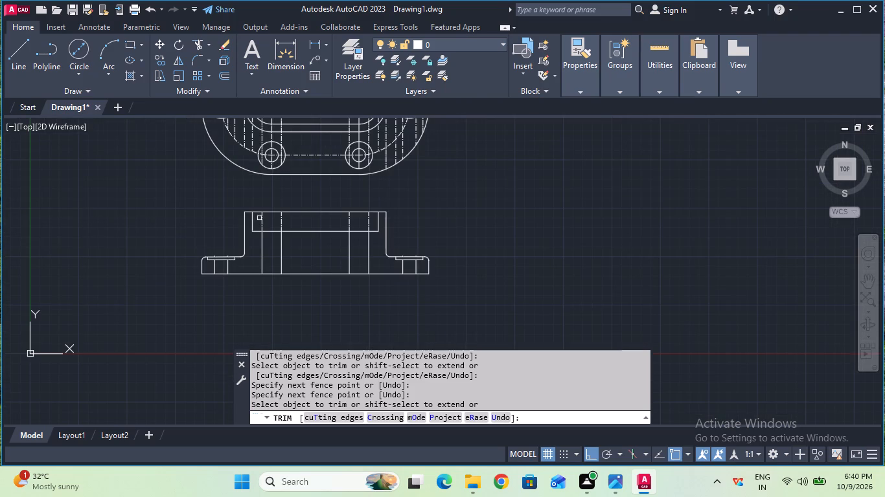
left_click_drag(264, 223, 277, 223)
left_click_drag(277, 223, 317, 223)
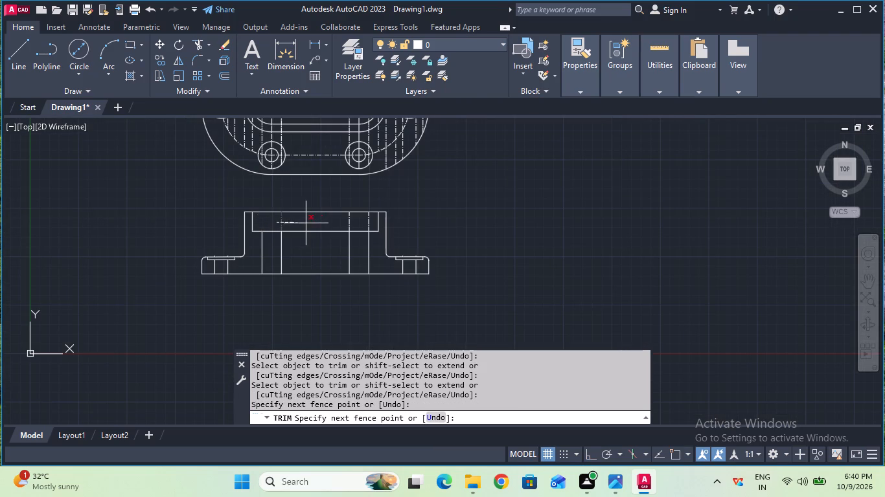
left_click_drag(317, 223, 365, 222)
left_click_drag(365, 222, 369, 221)
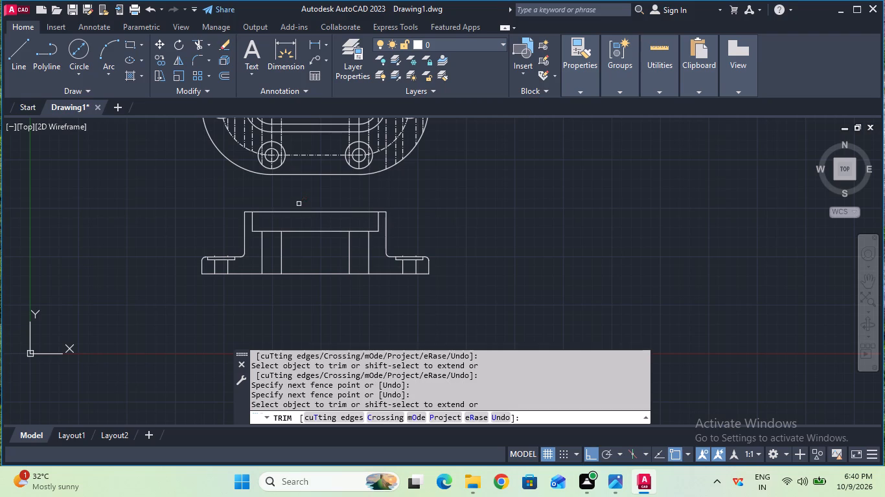
key("Escape")
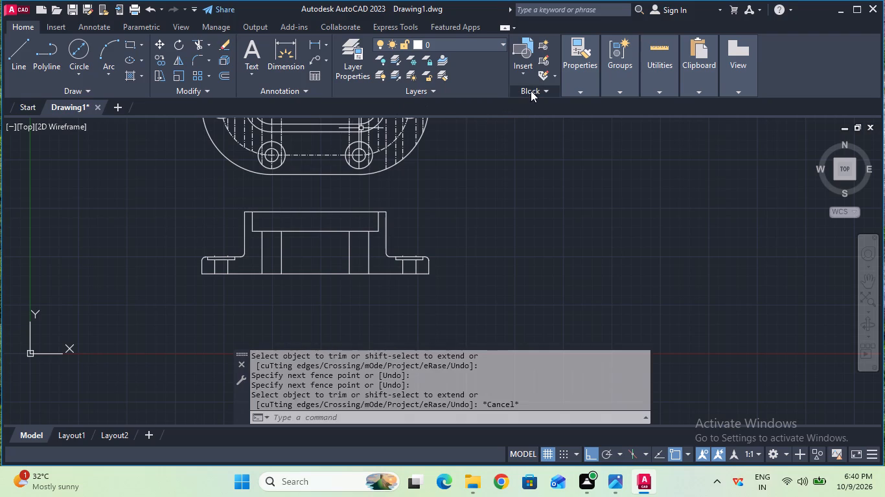
Hatch the five cut regions of the section view with the ANSI31 pattern at scale 15, leaving holes and recesses empty.
left_click(125, 71)
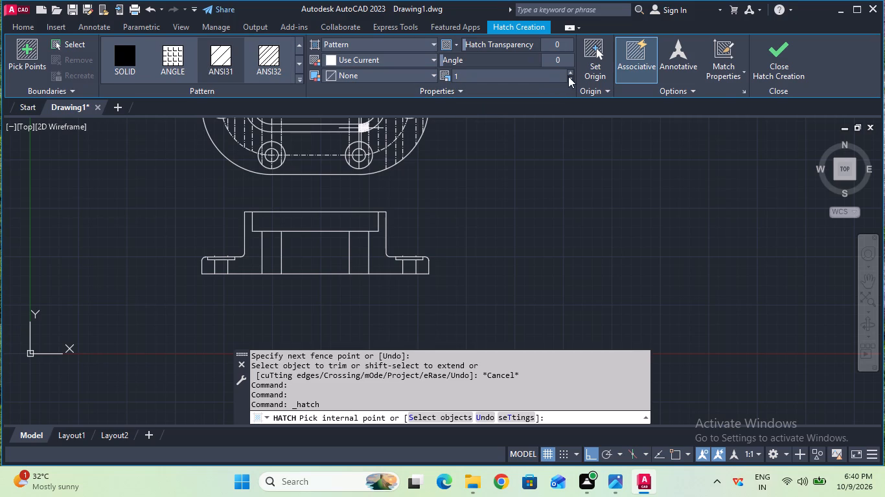
left_click(509, 73)
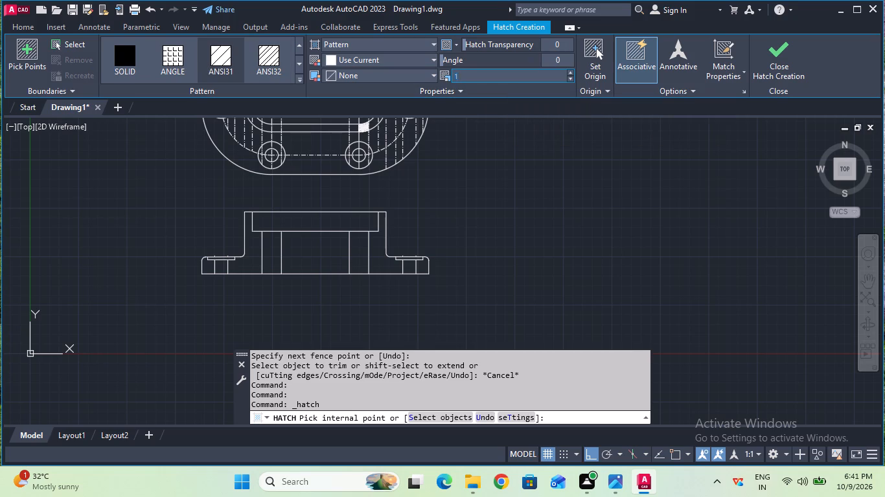
key("2")
key("BackSpace")
type("15")
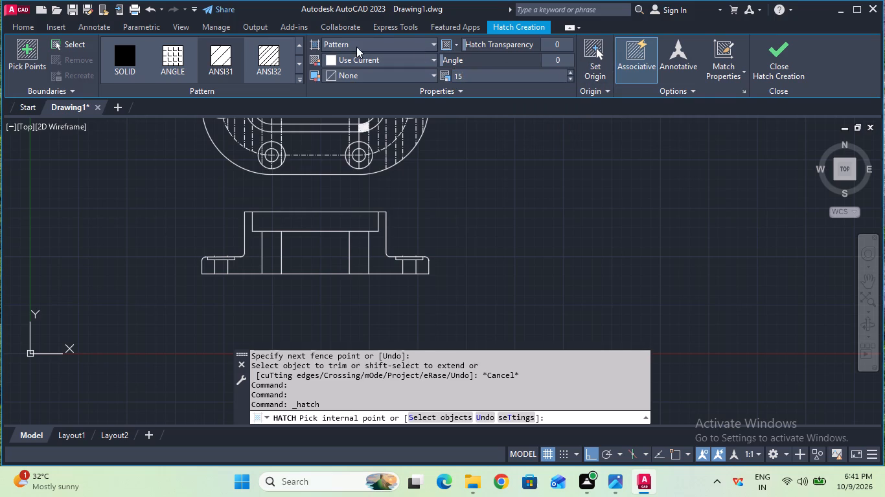
left_click(264, 64)
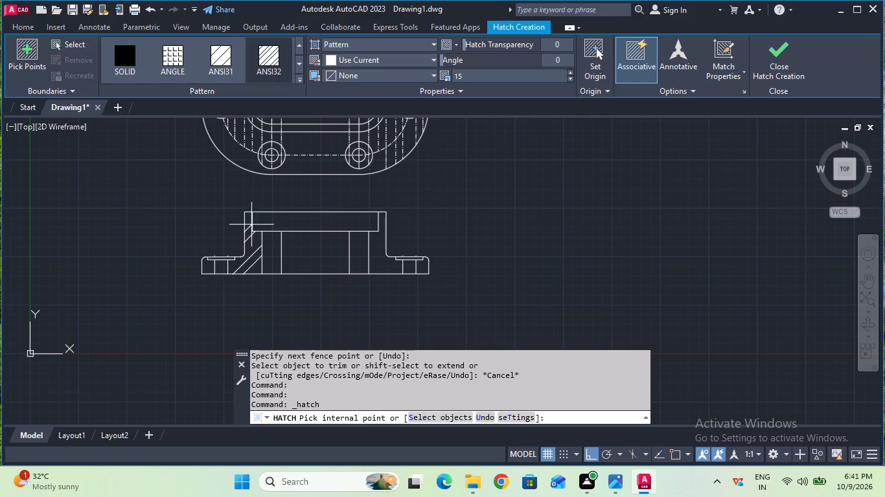
left_click(226, 62)
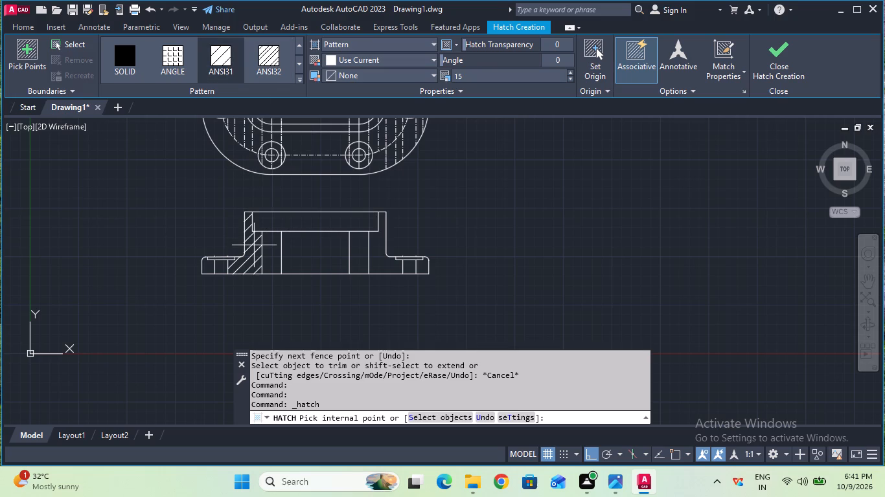
left_click(254, 245)
left_click(320, 264)
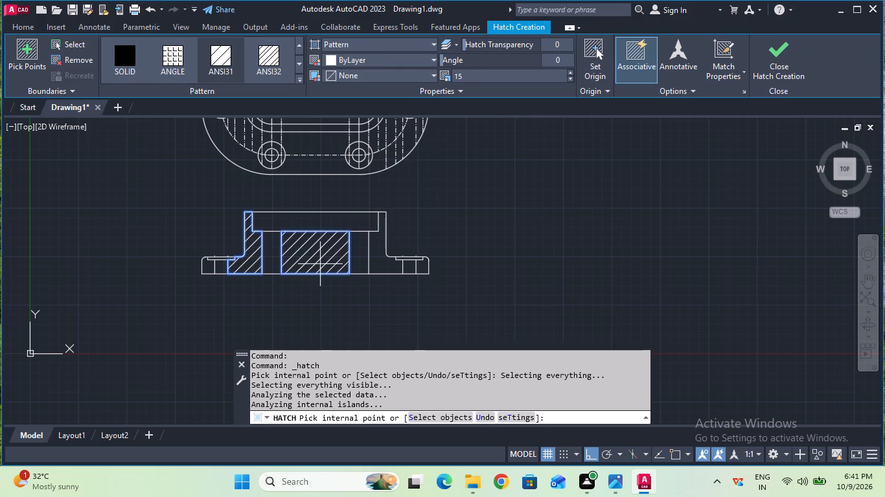
left_click(373, 258)
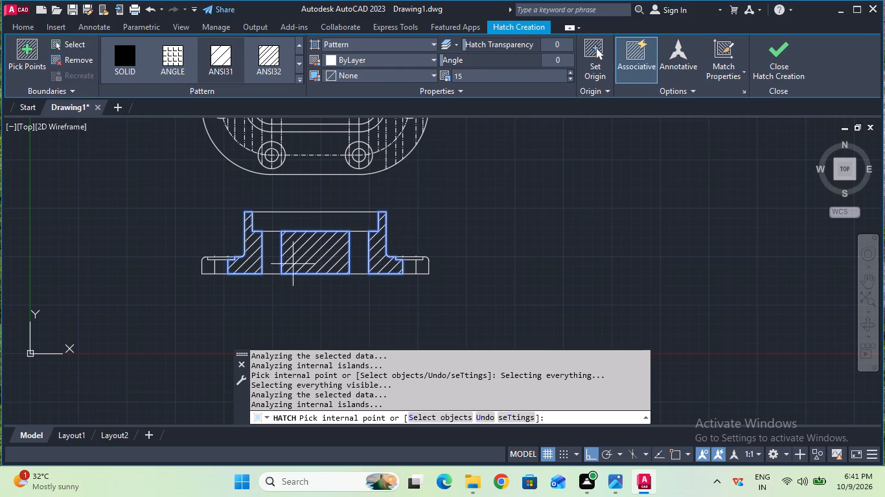
left_click(209, 267)
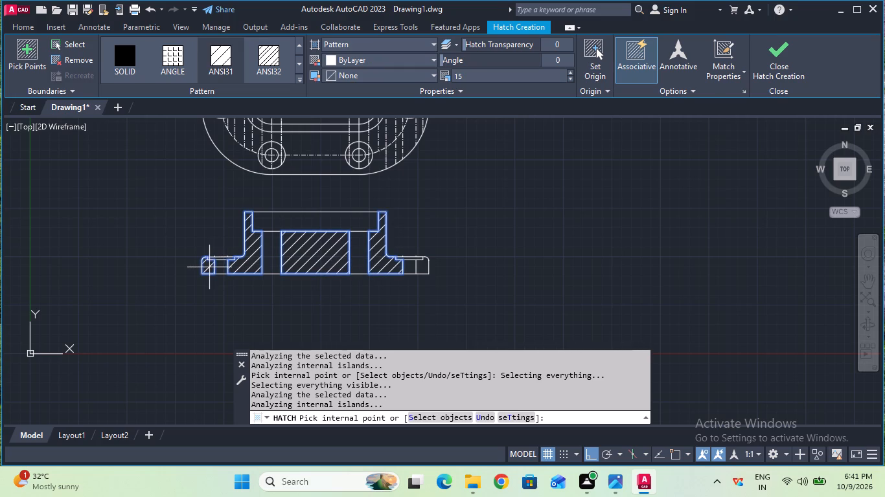
left_click(417, 265)
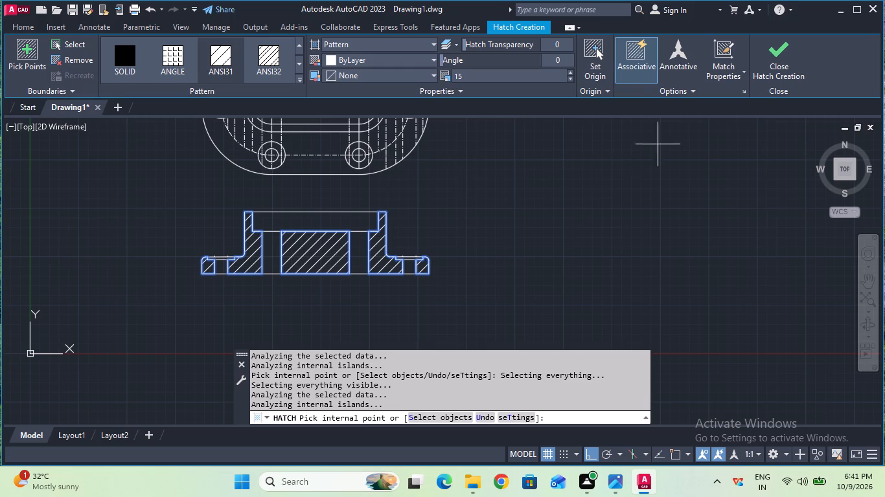
left_click(794, 72)
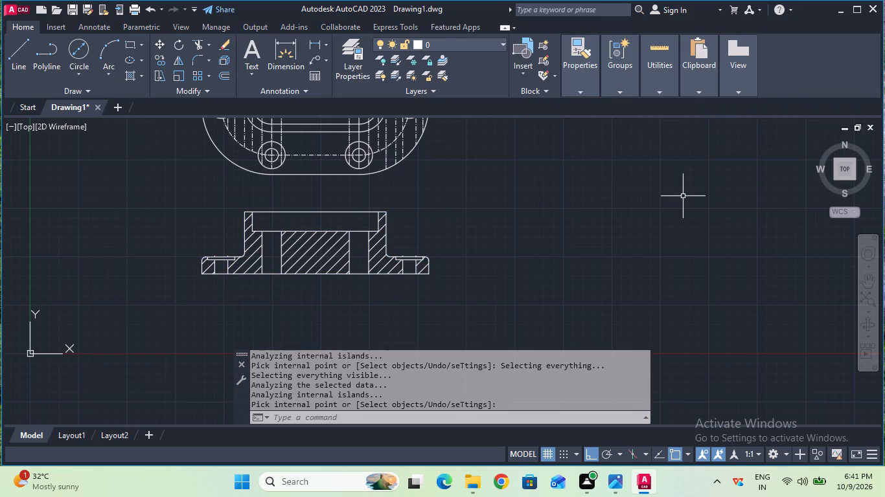
Trim the plan view's projection lines between the raised slot outline and the dash-dot bolt centreline, from the left hole across to the right hole.
scroll(682, 196, "down", 1)
middle_click_drag(643, 204, 639, 272)
scroll(639, 272, "up", 1)
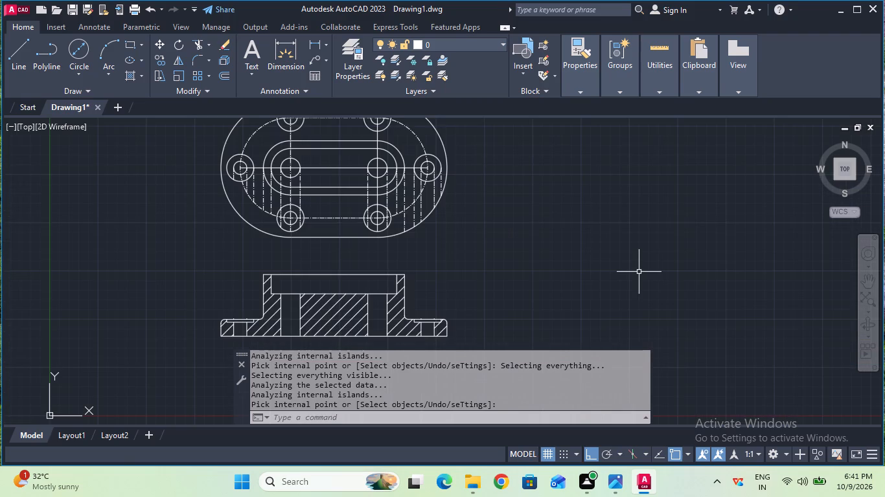
scroll(639, 272, "up", 1)
middle_click_drag(349, 180, 474, 309)
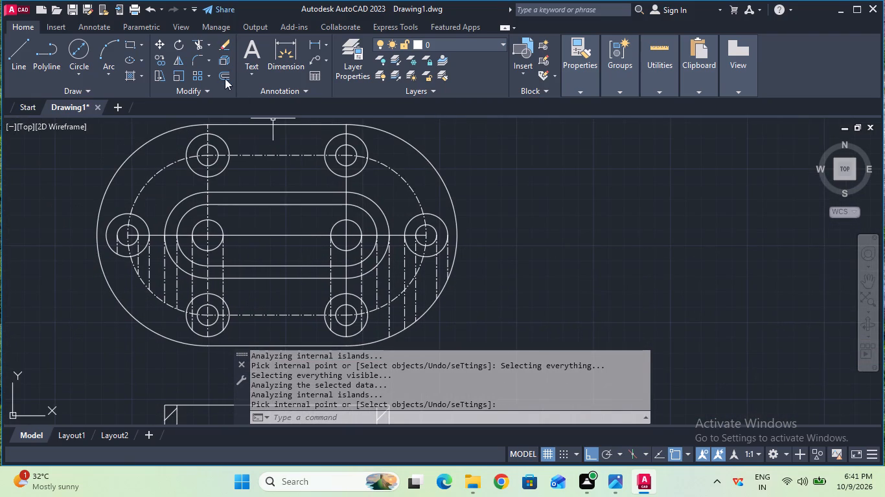
left_click(195, 48)
left_click(148, 270)
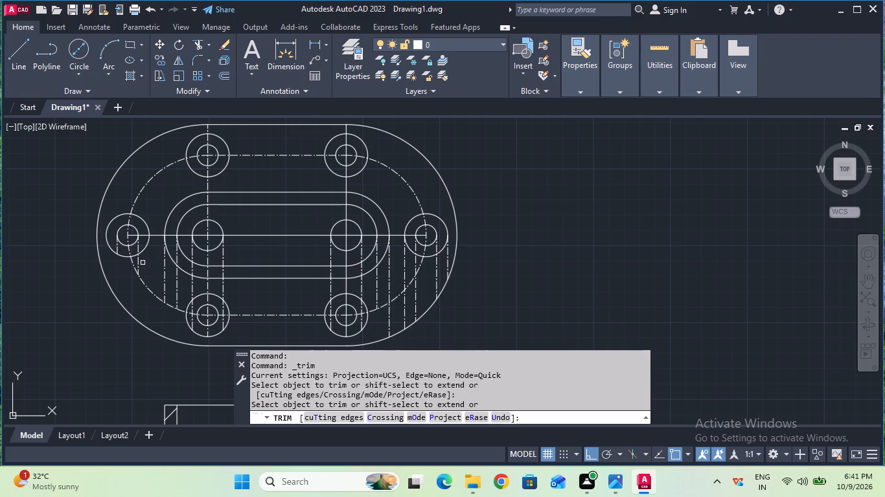
double_click(139, 263)
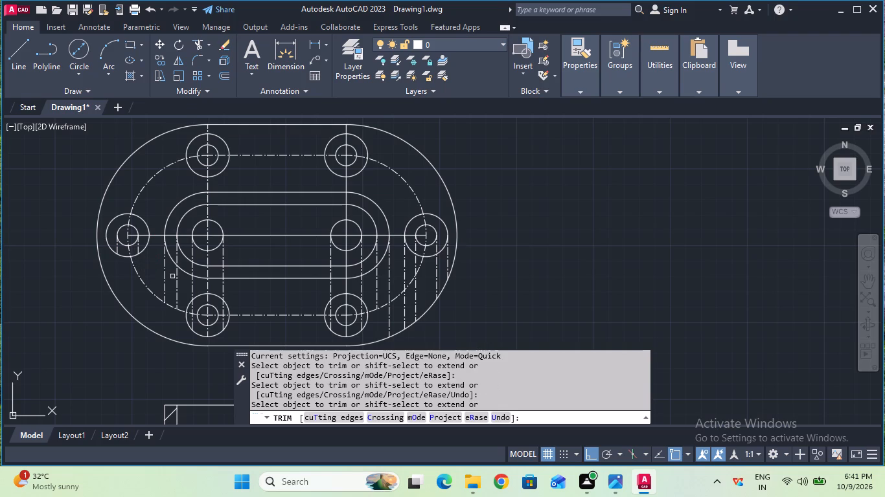
left_click_drag(163, 275, 189, 275)
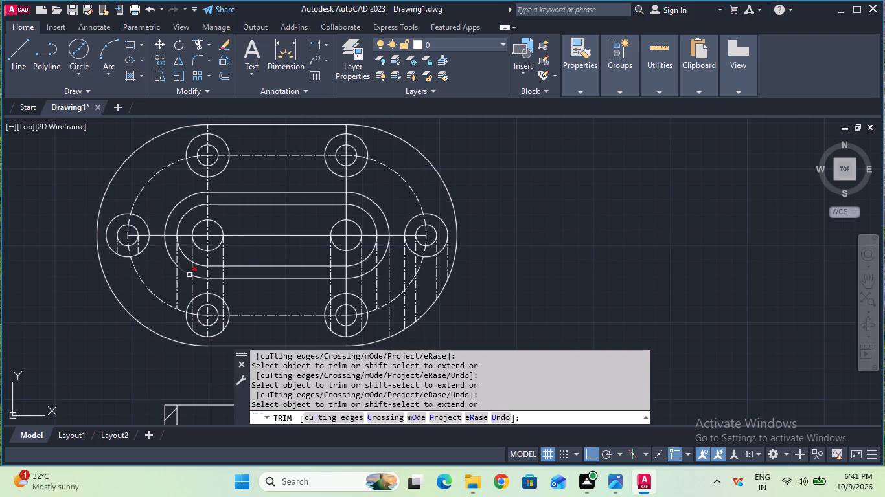
left_click_drag(189, 275, 179, 280)
left_click_drag(174, 283, 249, 293)
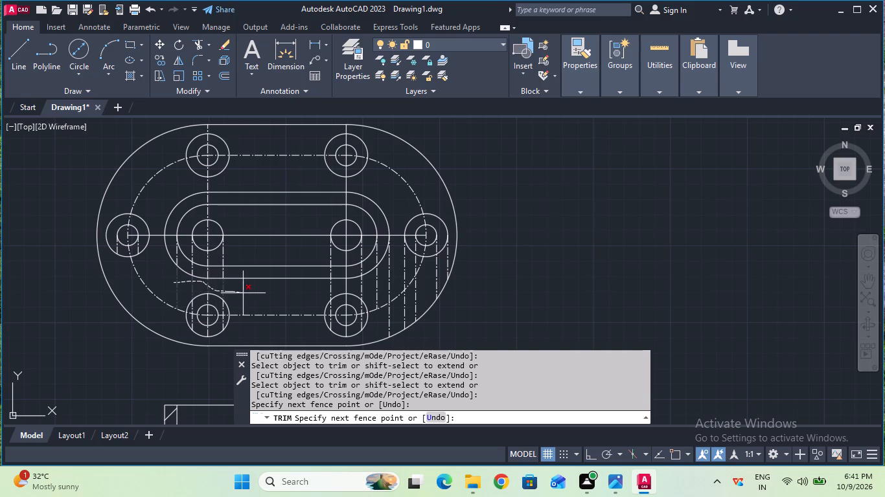
left_click_drag(249, 293, 354, 289)
left_click_drag(354, 289, 406, 276)
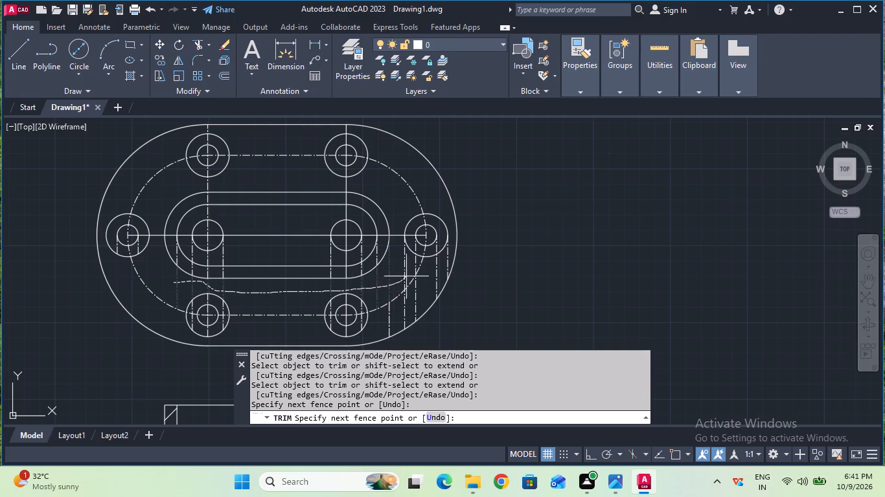
left_click_drag(406, 276, 415, 268)
left_click(415, 268)
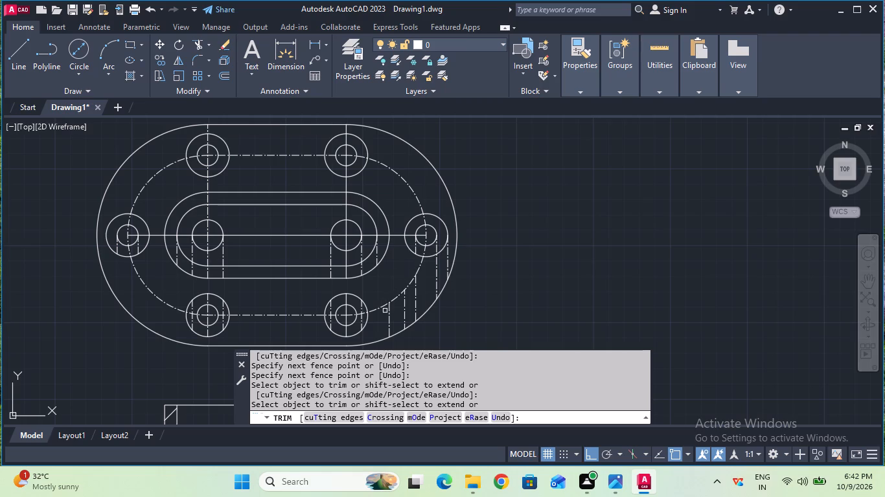
Trim the leftover projection line pieces between the bolt centreline and the outer outline at the plan view's lower right curve.
left_click_drag(385, 320, 419, 296)
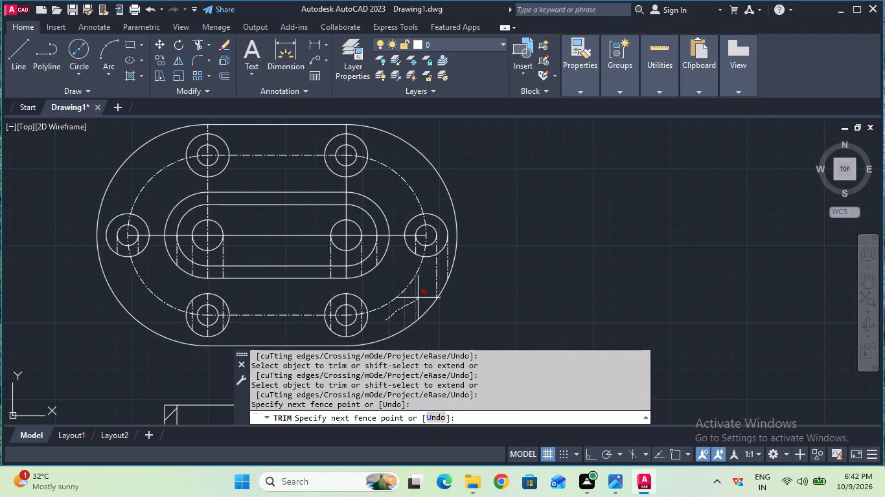
left_click_drag(419, 296, 444, 269)
left_click_drag(444, 269, 448, 263)
left_click_drag(448, 263, 448, 262)
scroll(560, 293, "down", 1)
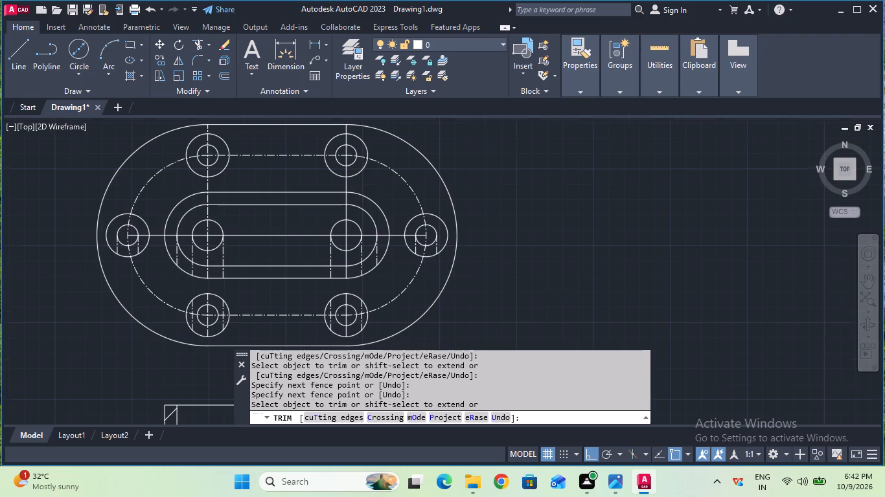
scroll(560, 293, "down", 1)
key("Escape")
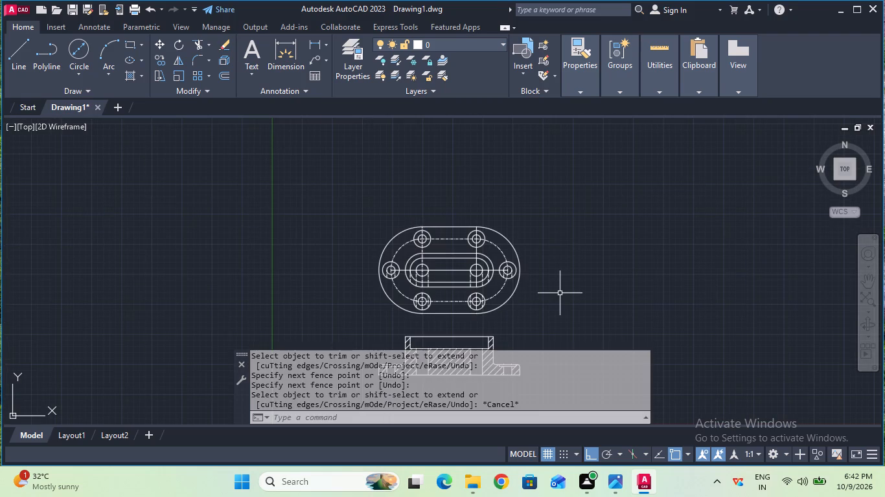
Select all objects of the plan and section views and join them with the Join command.
middle_click_drag(560, 293, 553, 214)
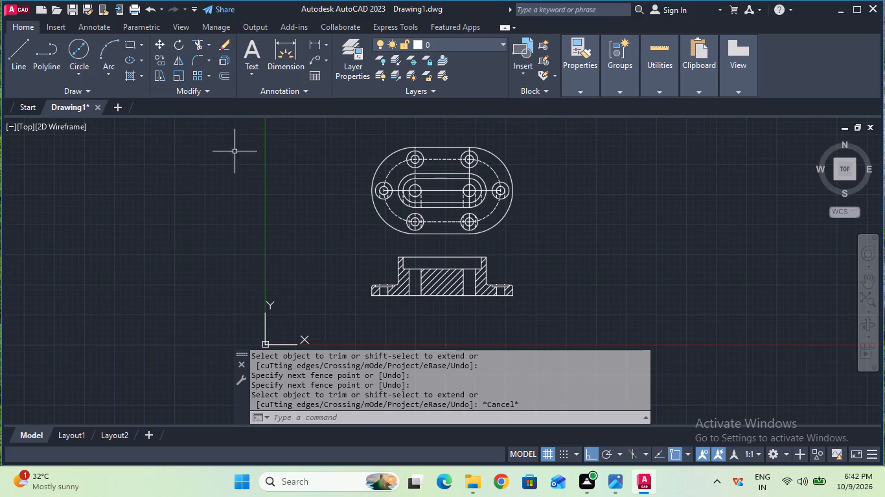
left_click(302, 128)
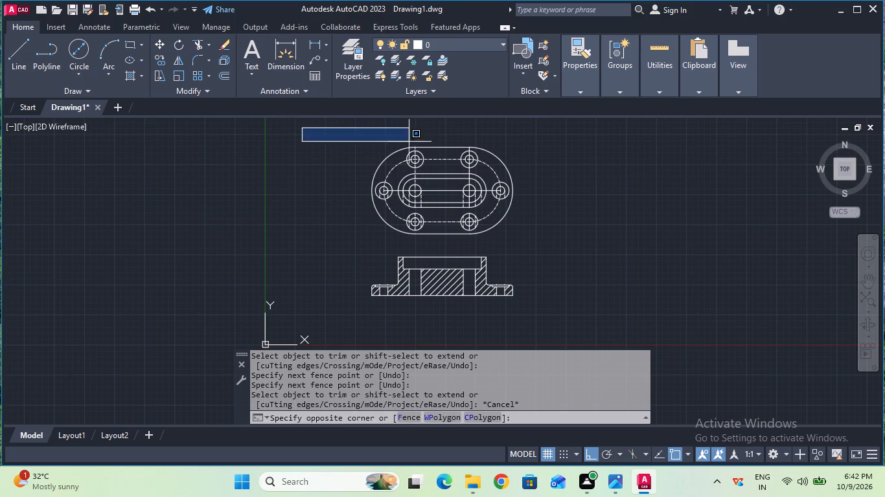
left_click(569, 334)
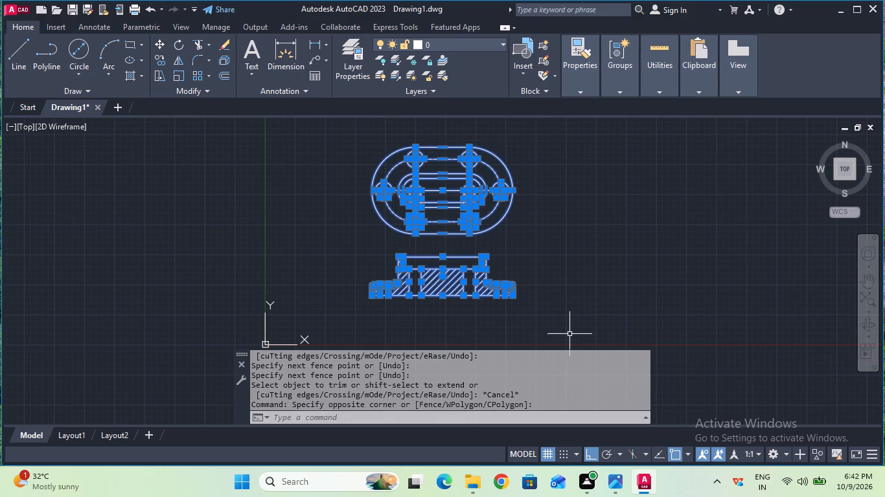
type("joi")
key("n")
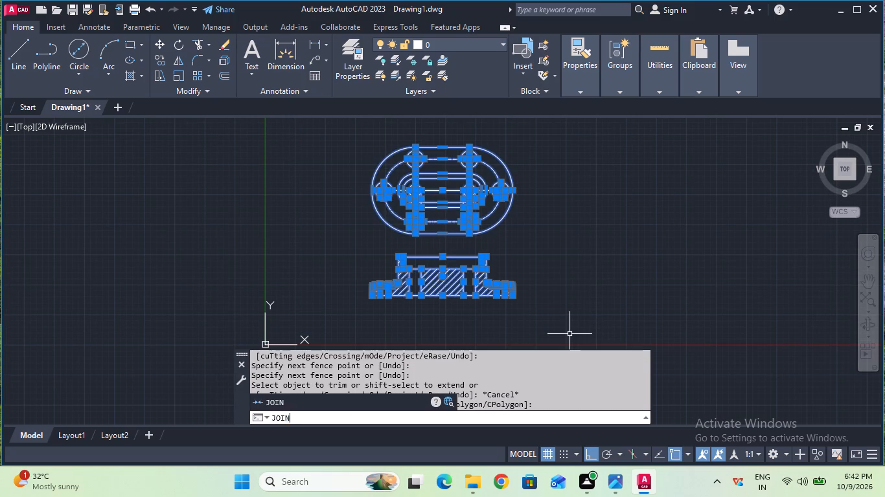
key("Return")
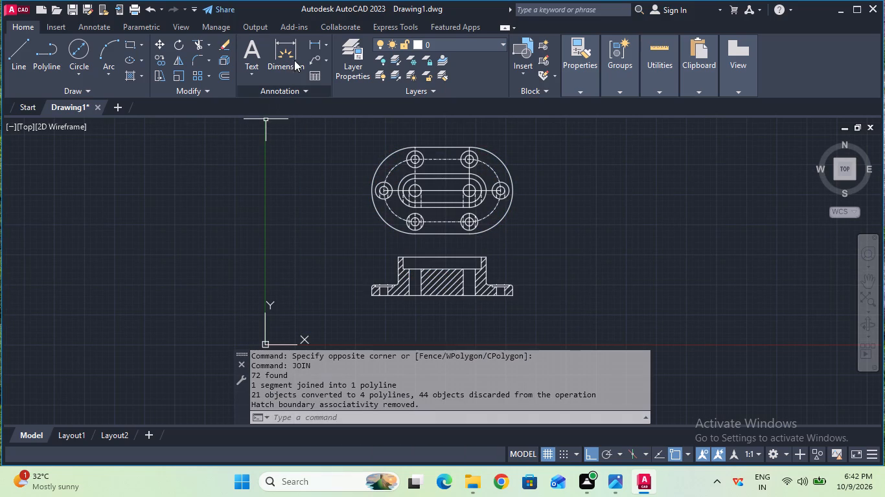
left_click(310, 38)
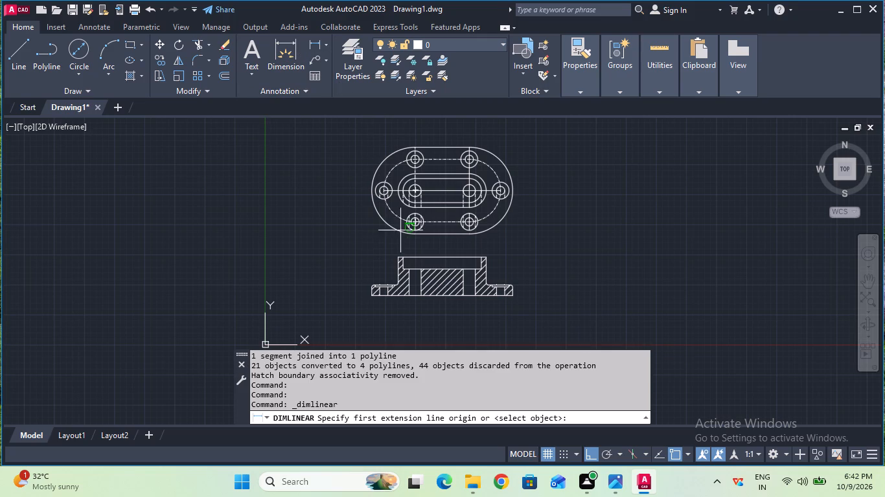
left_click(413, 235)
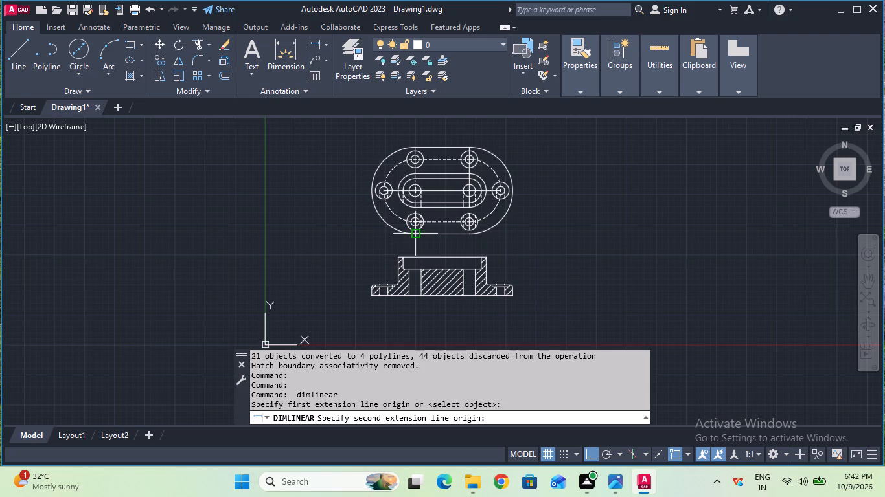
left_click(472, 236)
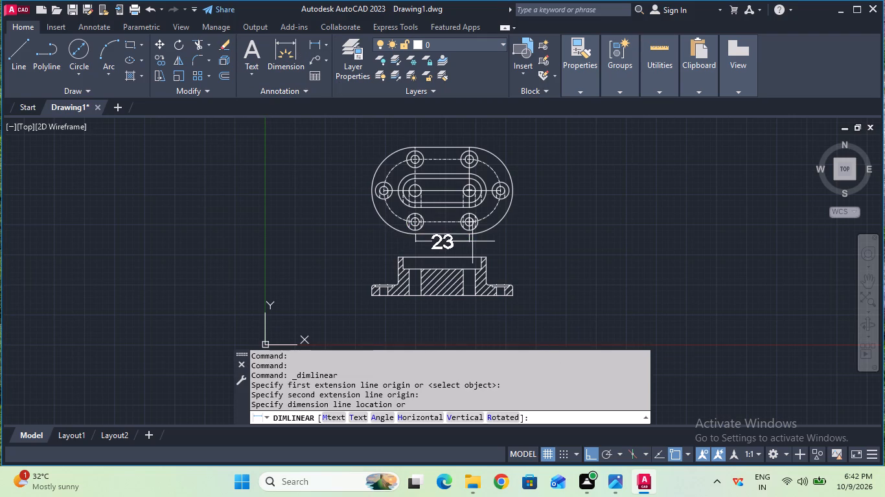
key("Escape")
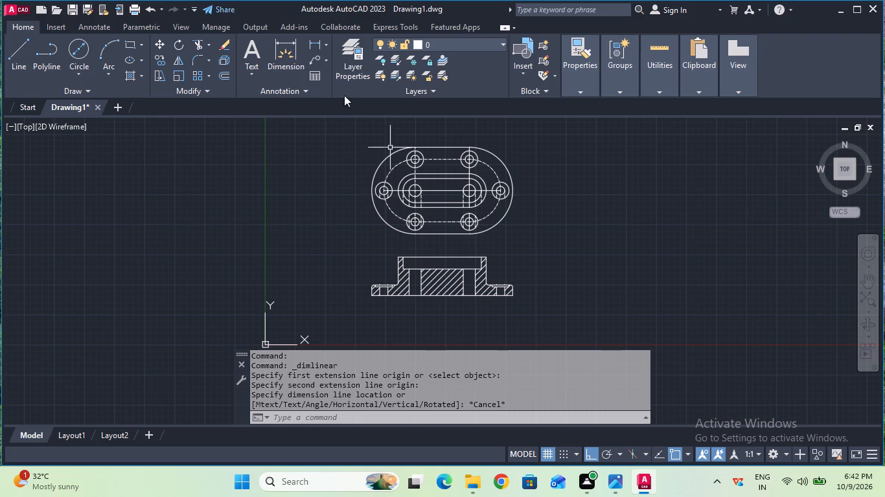
Add radius dimensions to the dash-dot bolt centreline arc and the outer outline arc at the plan view's right end.
left_click(323, 40)
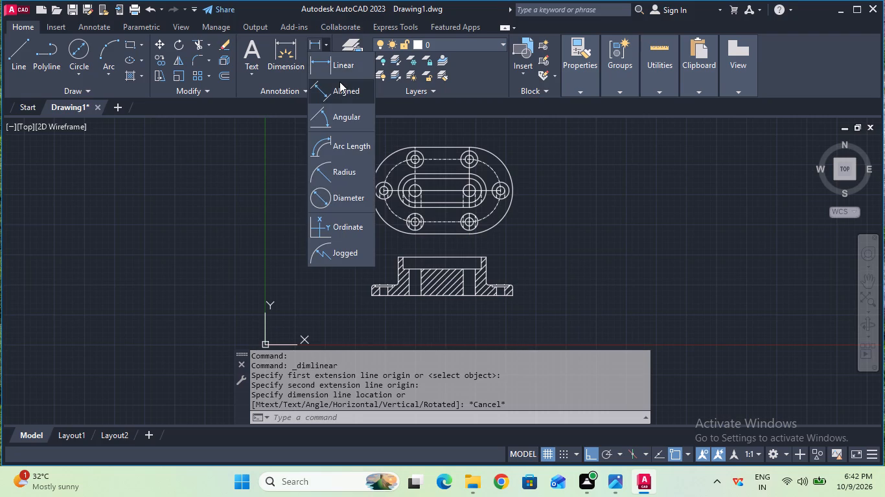
left_click(342, 164)
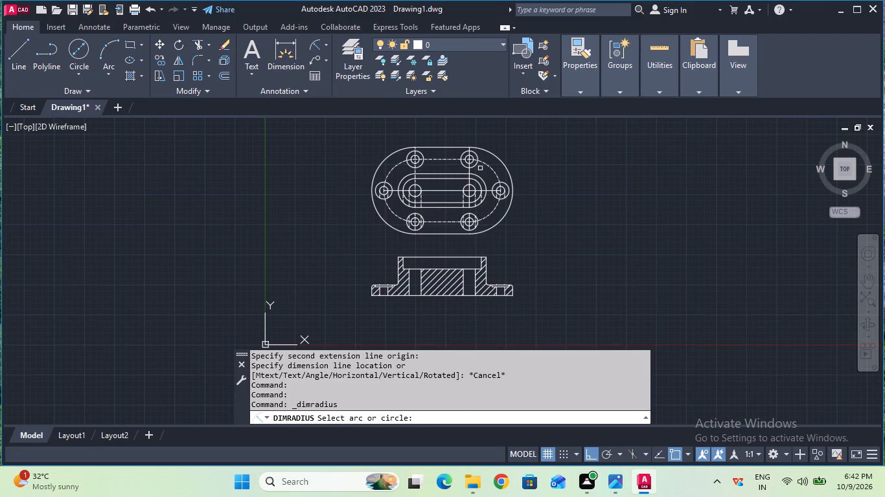
left_click(491, 165)
left_click(519, 151)
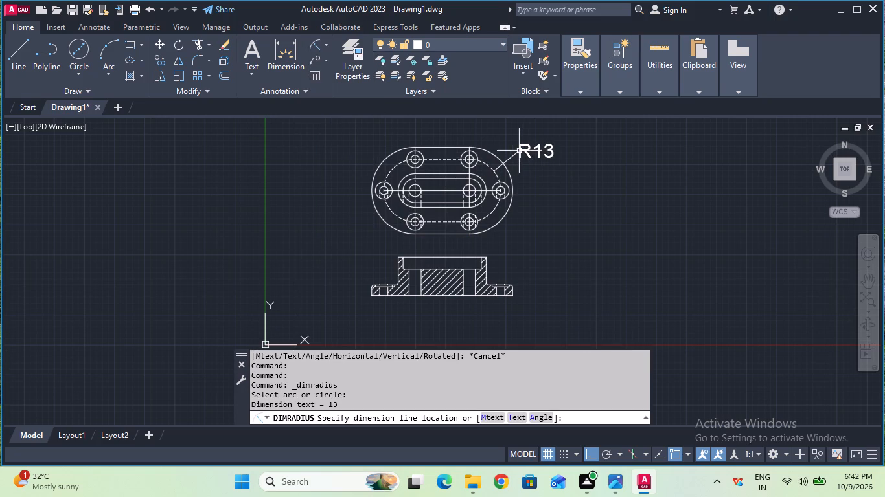
left_click(315, 46)
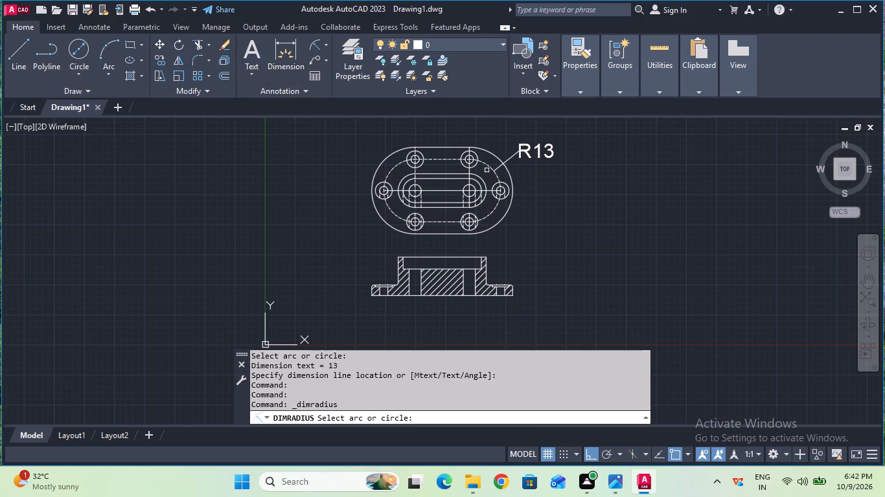
left_click(512, 184)
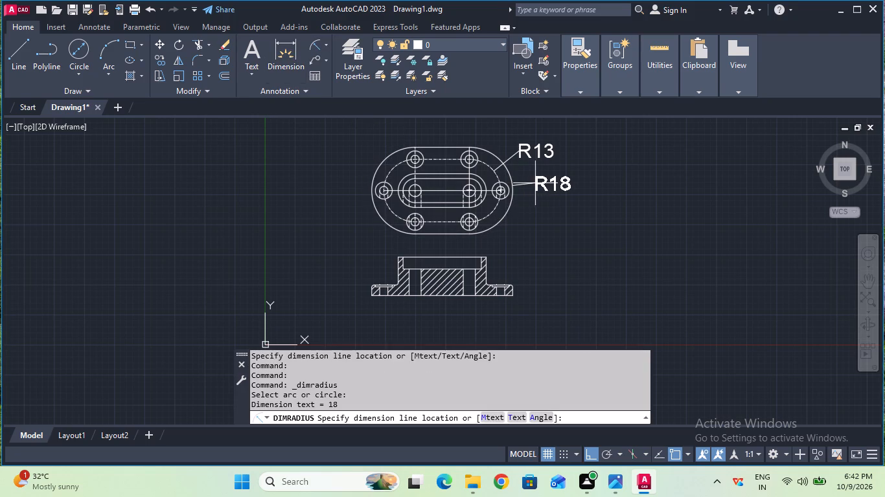
double_click(536, 183)
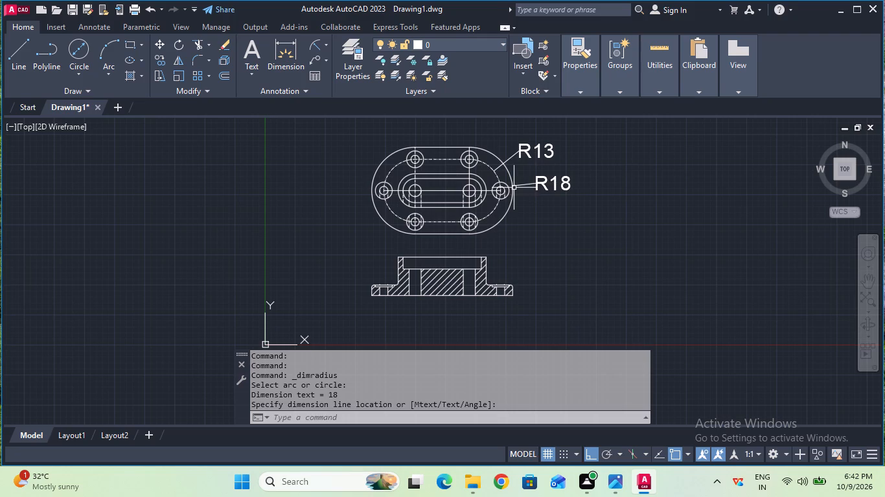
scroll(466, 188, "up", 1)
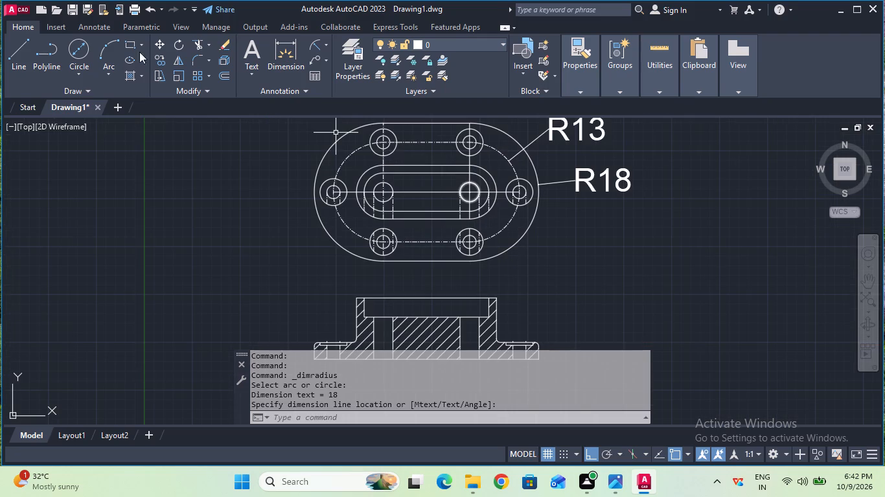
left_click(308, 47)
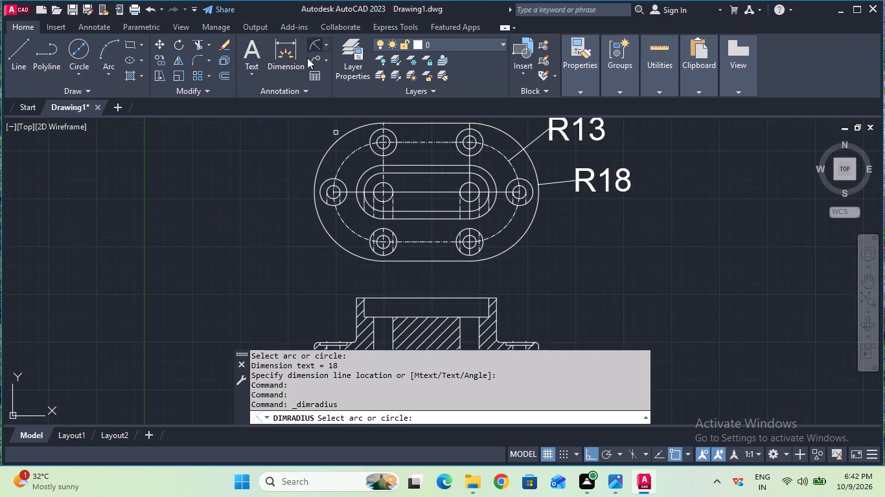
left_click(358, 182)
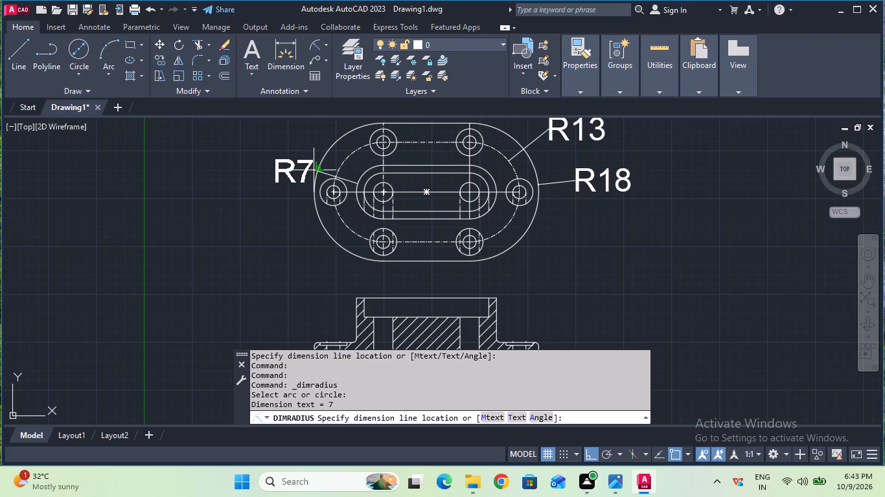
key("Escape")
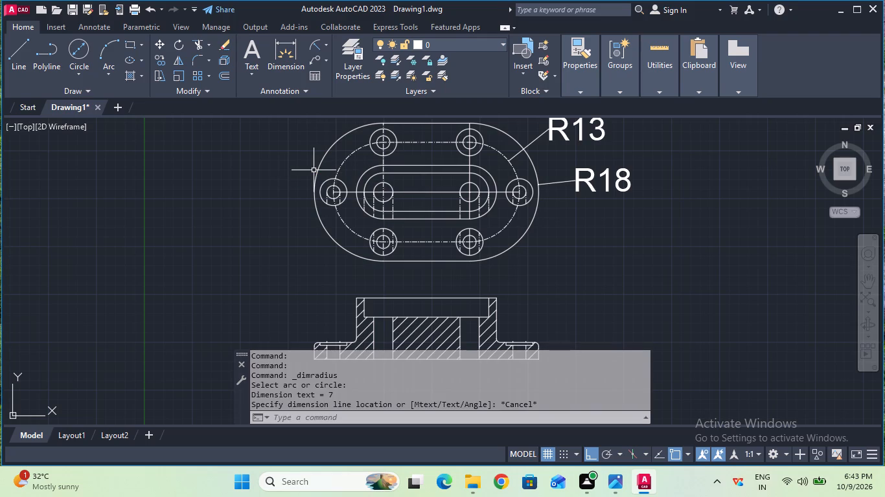
Add a radius dimension to the inner slot's left arc in the plan view, placing its text outside the outline.
scroll(314, 170, "down", 1)
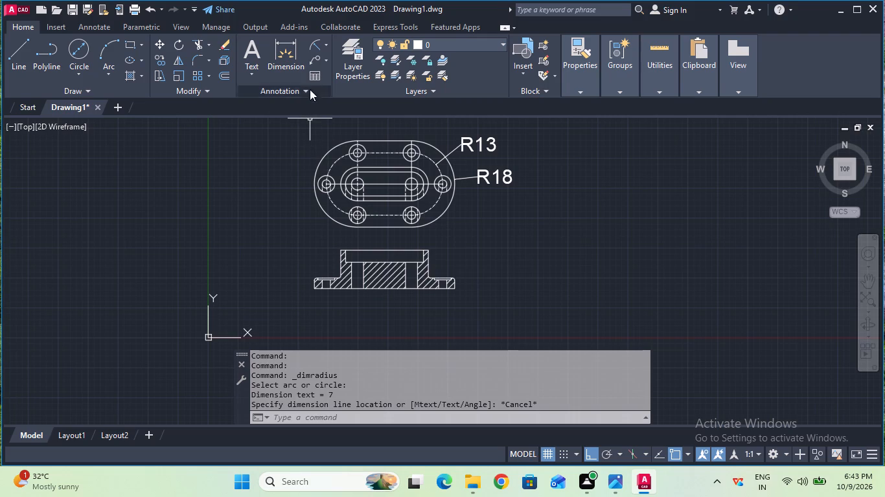
left_click(313, 47)
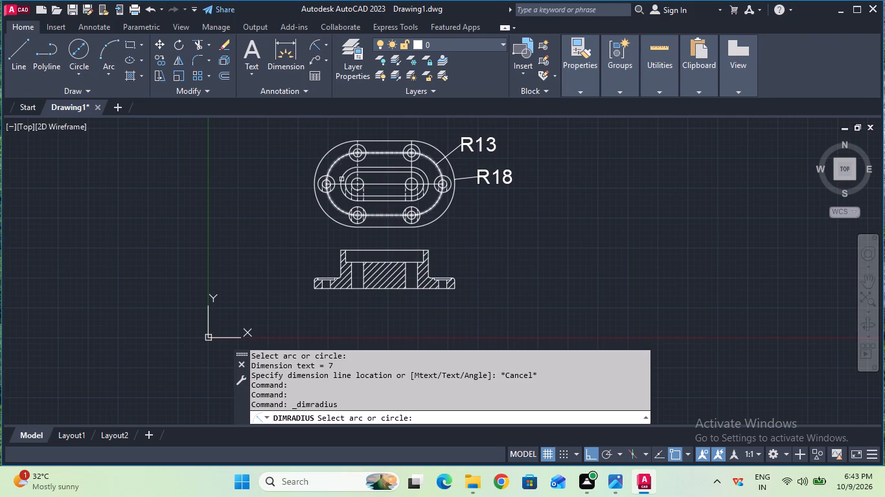
left_click(347, 184)
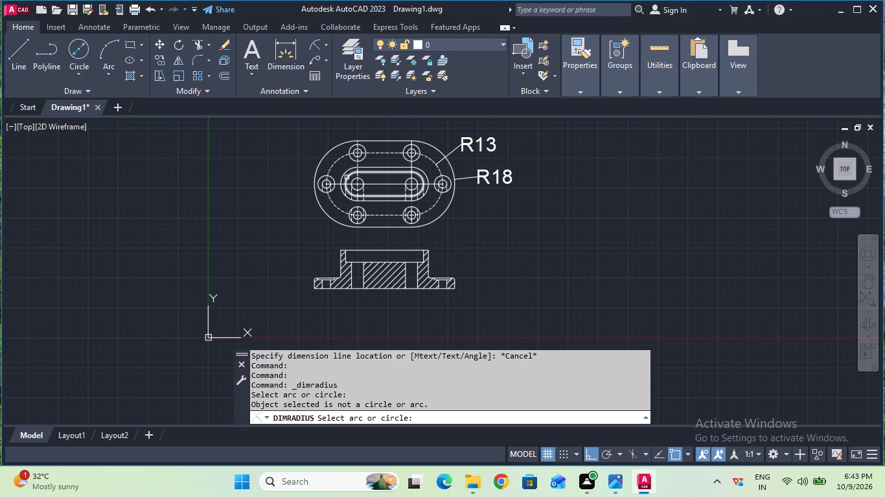
left_click(347, 177)
left_click(294, 159)
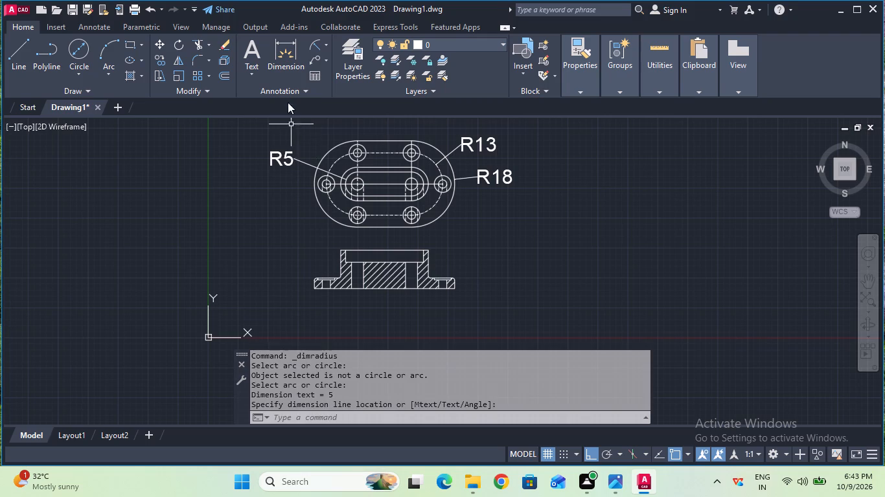
Add a vertical linear dimension for the section view's overall height, placed to the right of the flange.
left_click(326, 49)
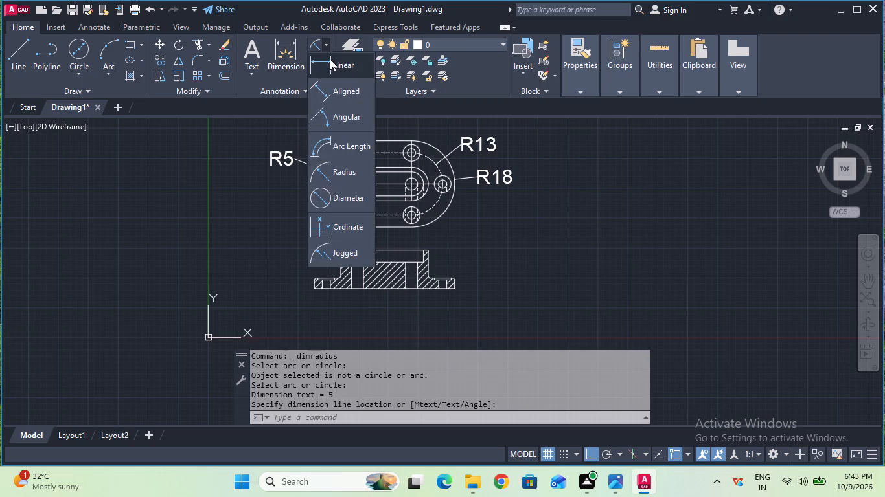
left_click(330, 60)
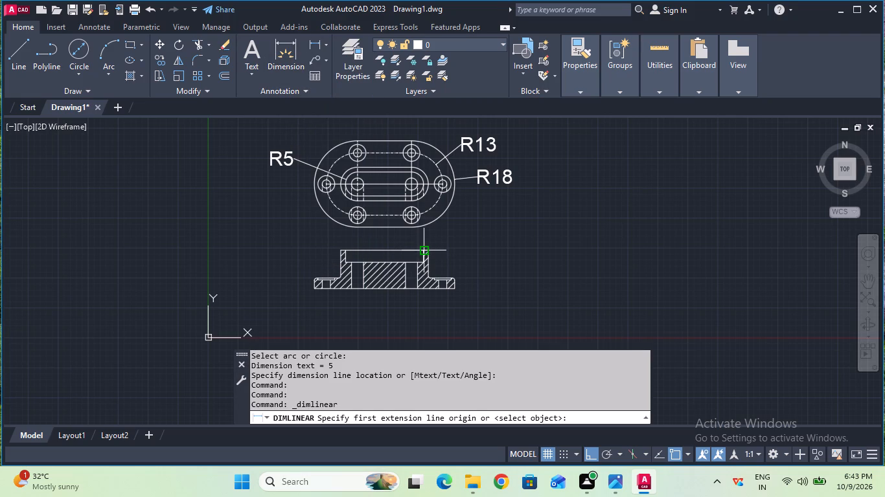
left_click(422, 248)
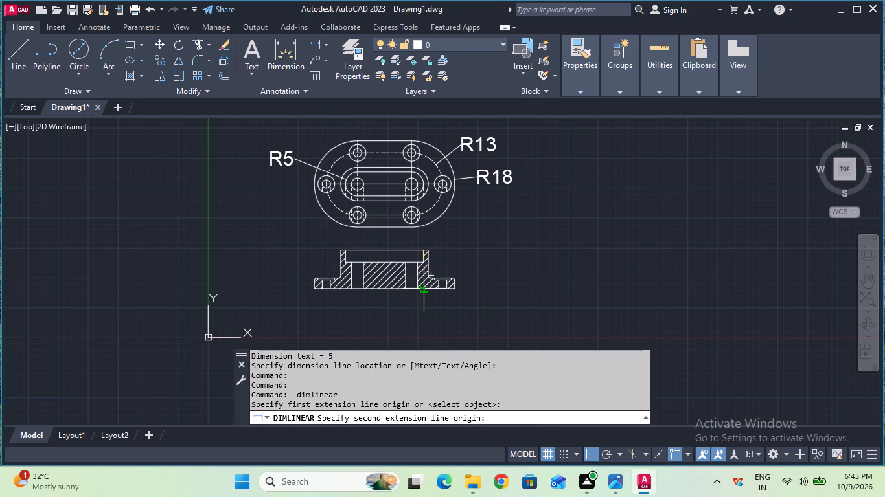
left_click(422, 285)
left_click(489, 290)
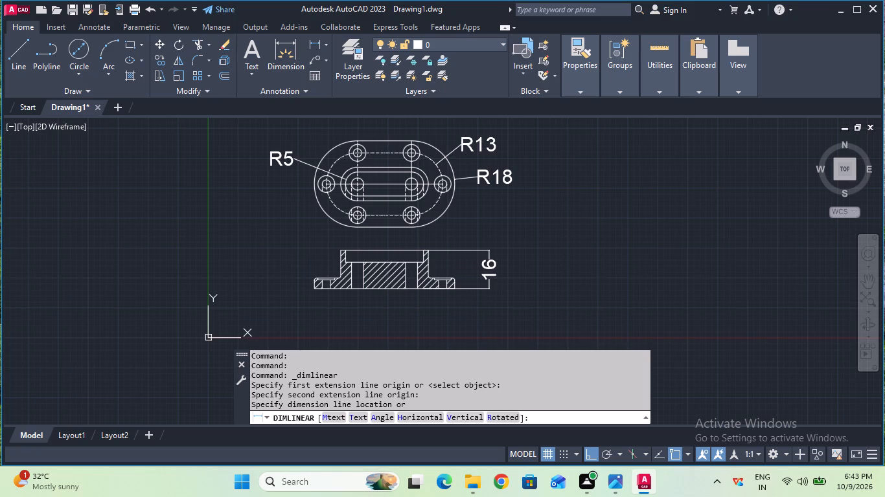
Add a vertical linear dimension for the depth of the section view's right counterbore, placed just beyond the flange edge.
scroll(489, 290, "up", 2)
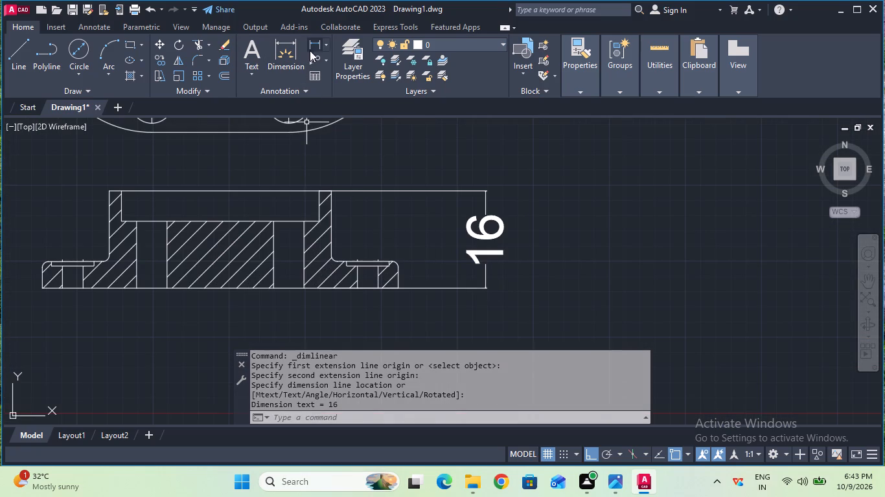
left_click(314, 43)
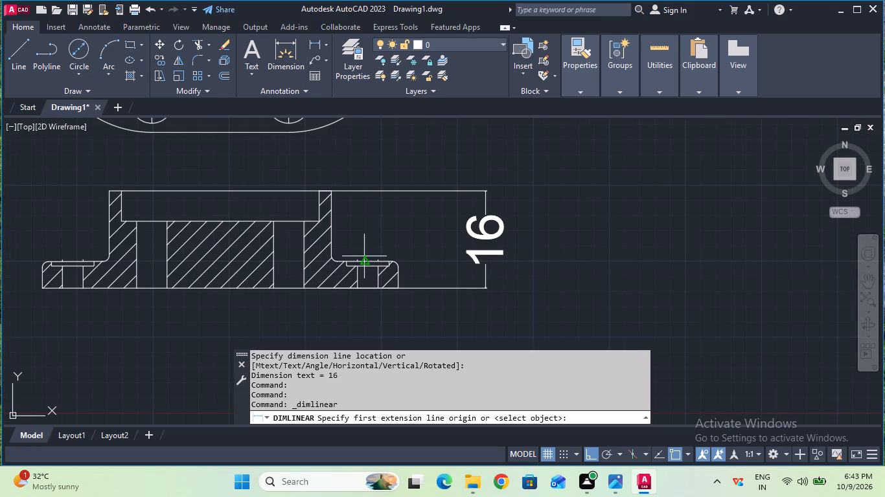
left_click(364, 261)
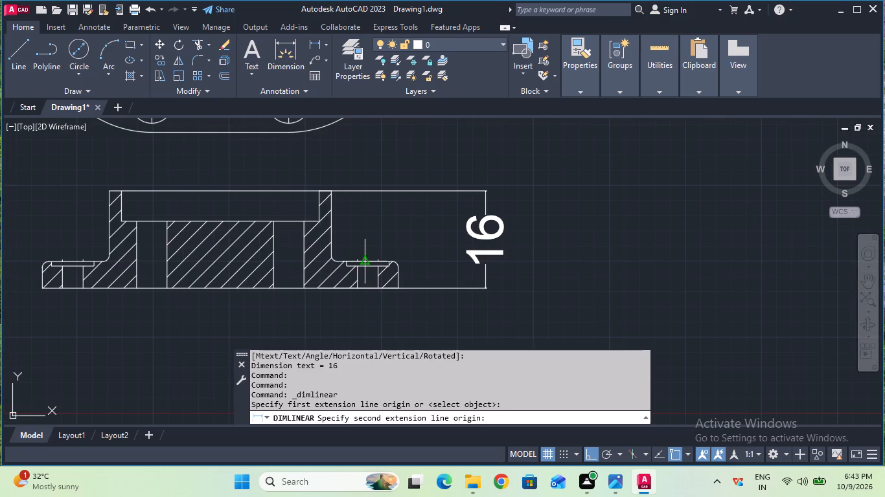
left_click(364, 268)
left_click(433, 271)
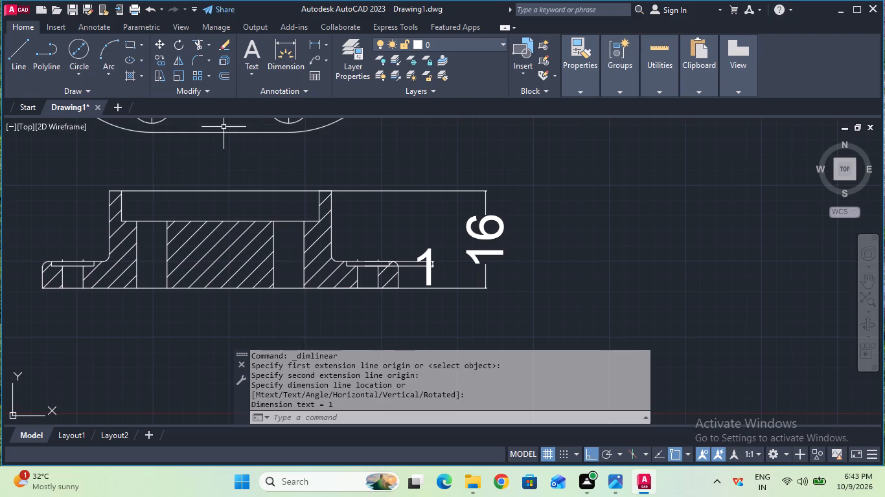
Add a diameter dimension to the outer circle of the plan view's upper-left bolt hole, placing its text outside the outline.
scroll(223, 127, "down", 1)
middle_click_drag(277, 160, 378, 271)
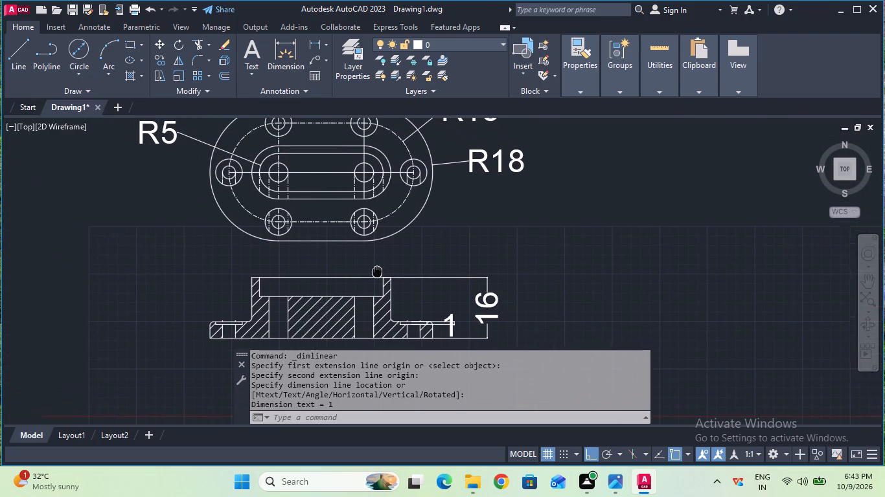
middle_click_drag(378, 271, 408, 297)
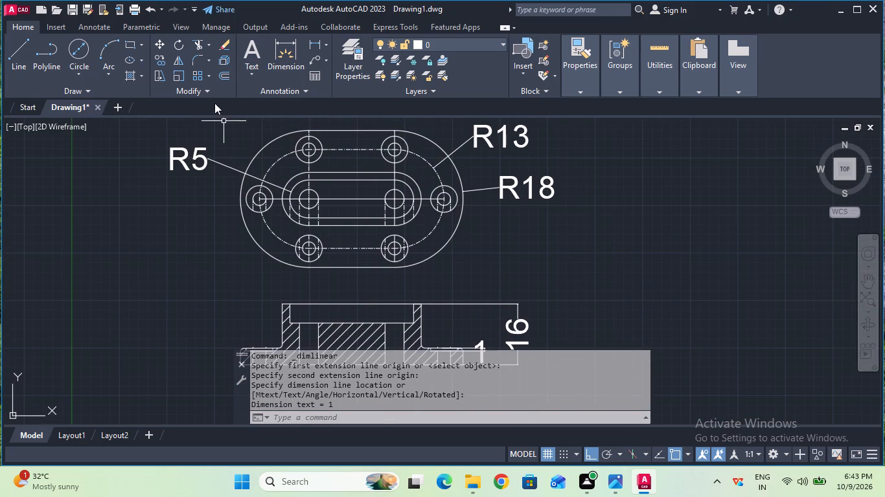
left_click(328, 50)
left_click(352, 188)
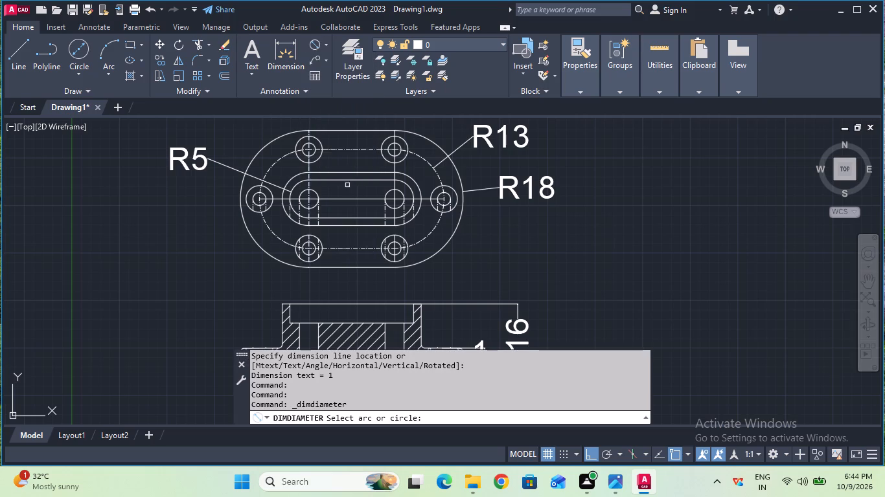
left_click(295, 146)
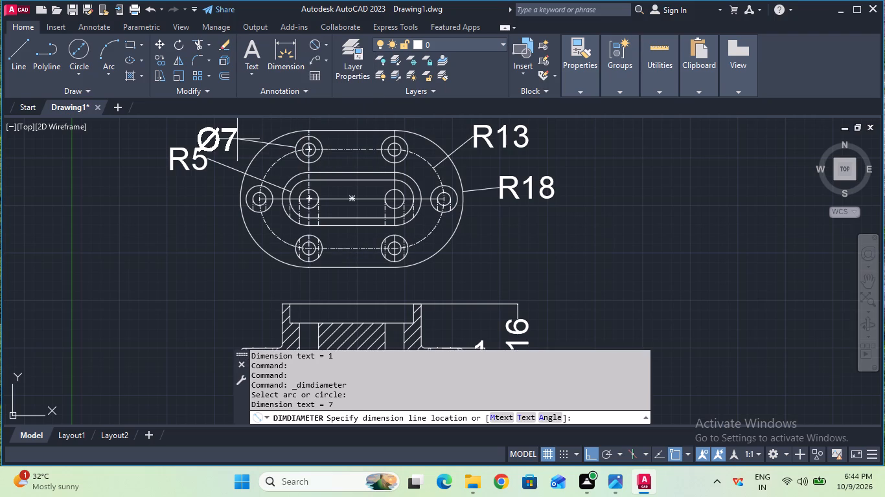
left_click(237, 139)
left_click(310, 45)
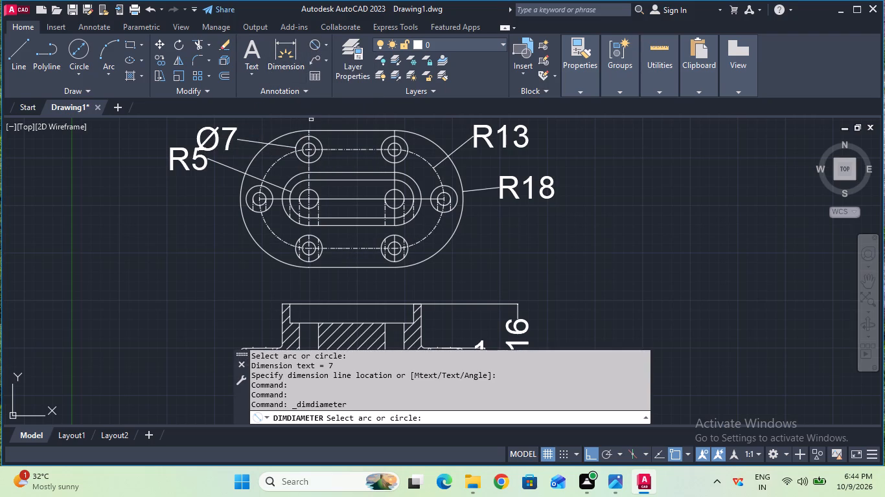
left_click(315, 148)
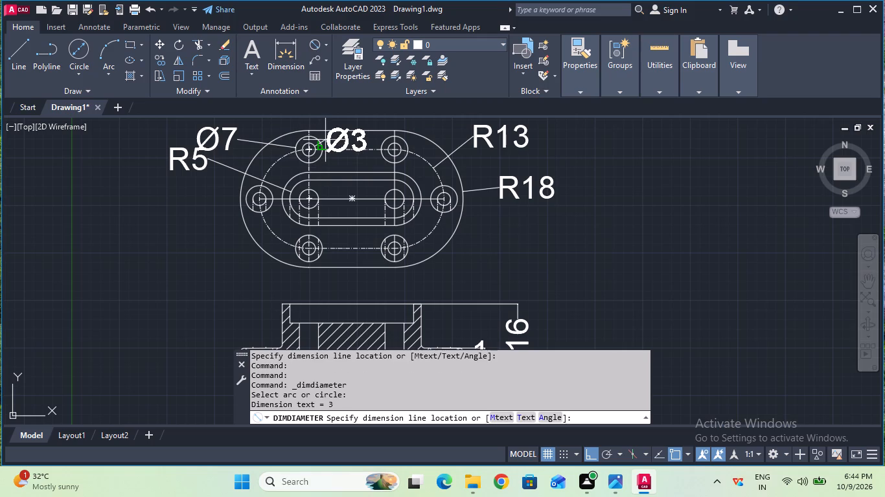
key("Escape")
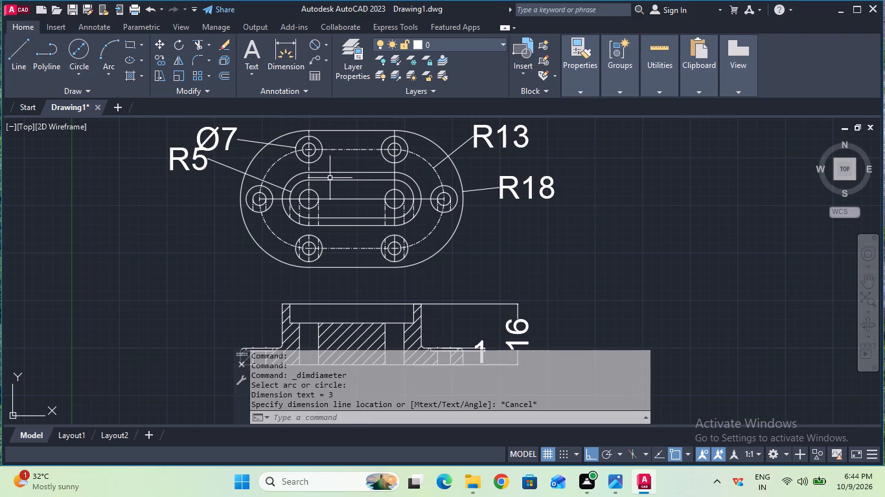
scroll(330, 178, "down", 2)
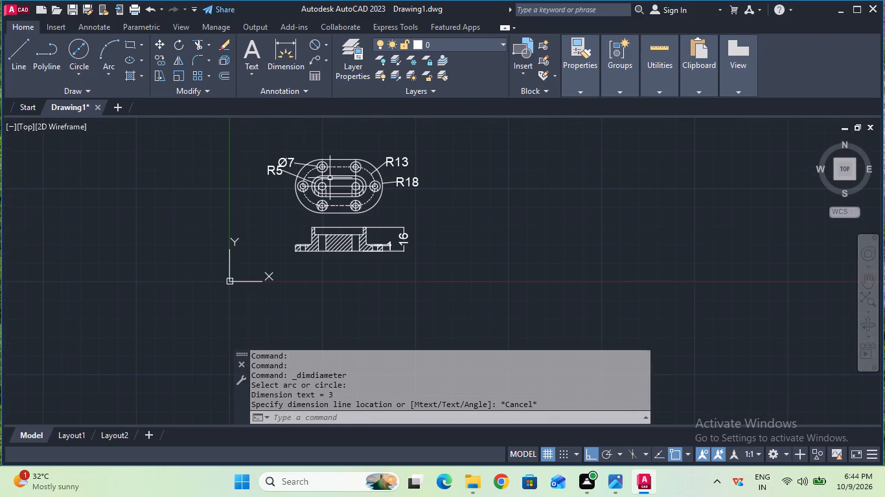
Turn off command history logging with the LOGFILEOFF command.
left_click(298, 410)
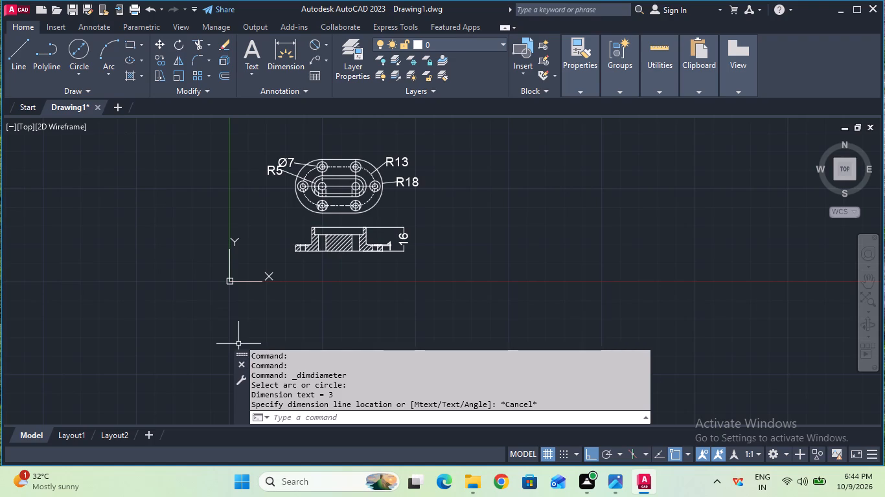
left_click(304, 419)
type("log")
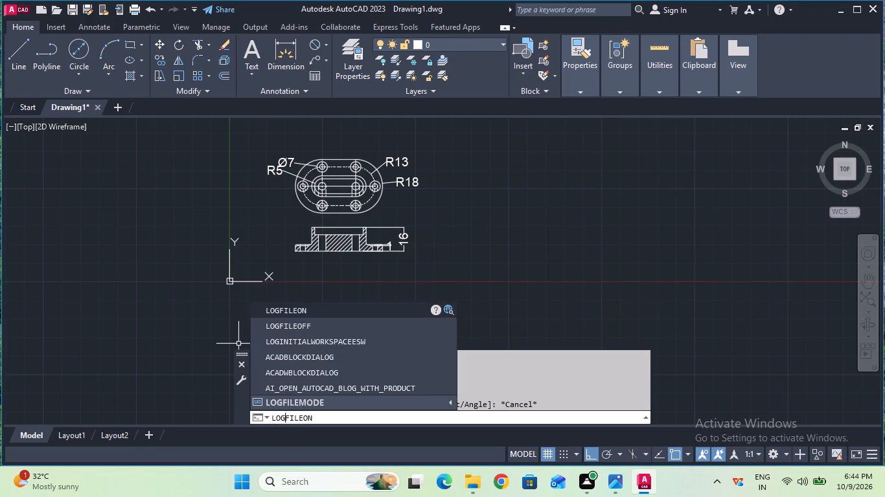
left_click(298, 326)
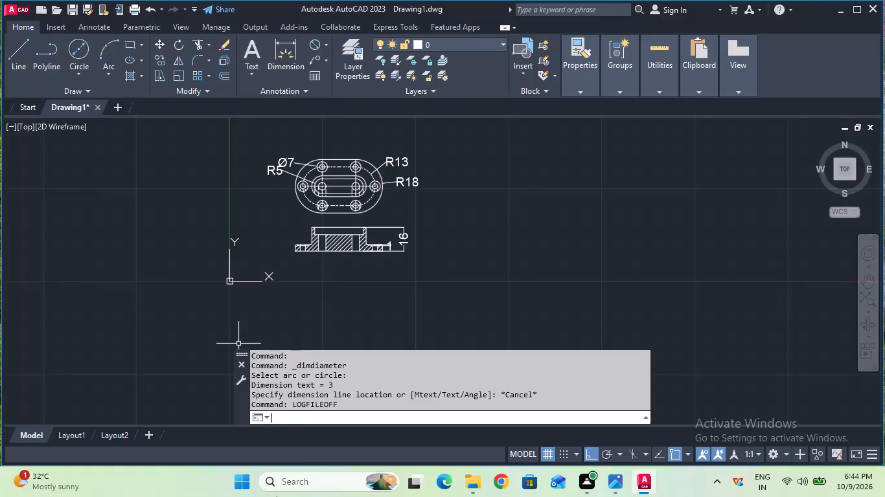
Save the drawing in the Documents folder as Slotted Flange Bracket, in AutoCAD 2018 Drawing format.
left_click(77, 8)
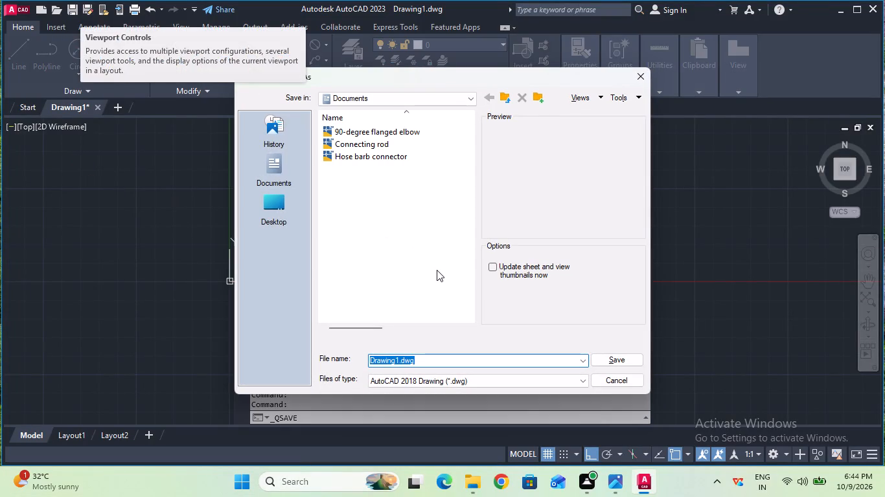
key("BackSpace")
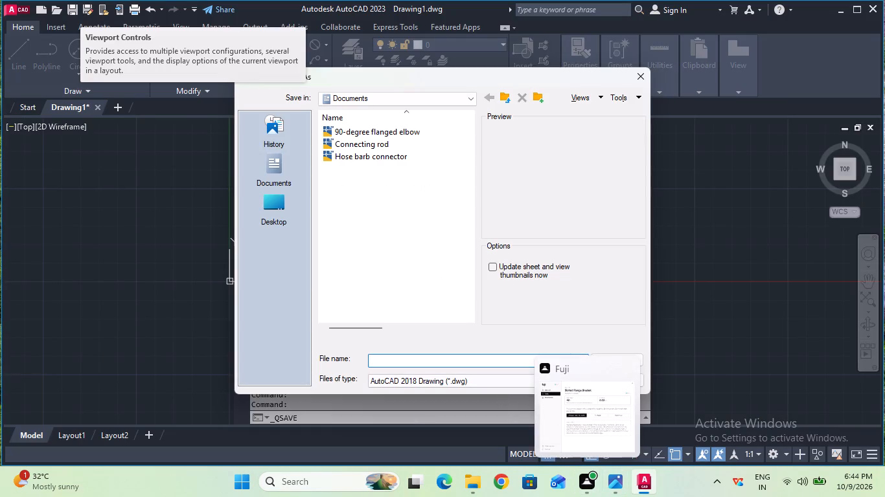
left_click(480, 364)
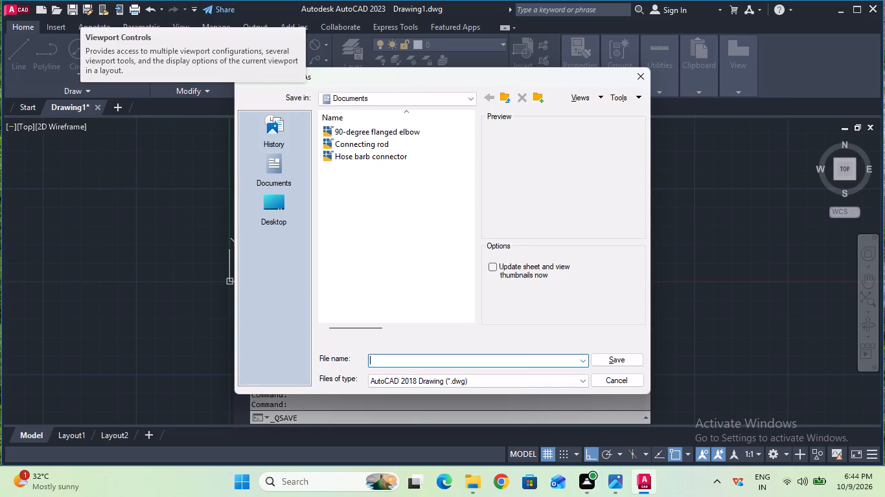
key("s")
type("ltt")
key("BackSpace")
key("BackSpace")
type("otted")
key("space")
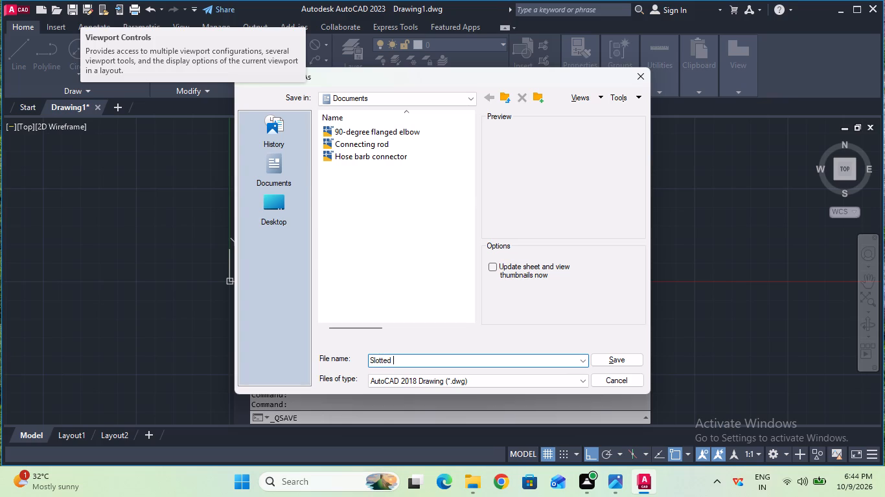
key("f")
type("ng")
key("e")
key("space")
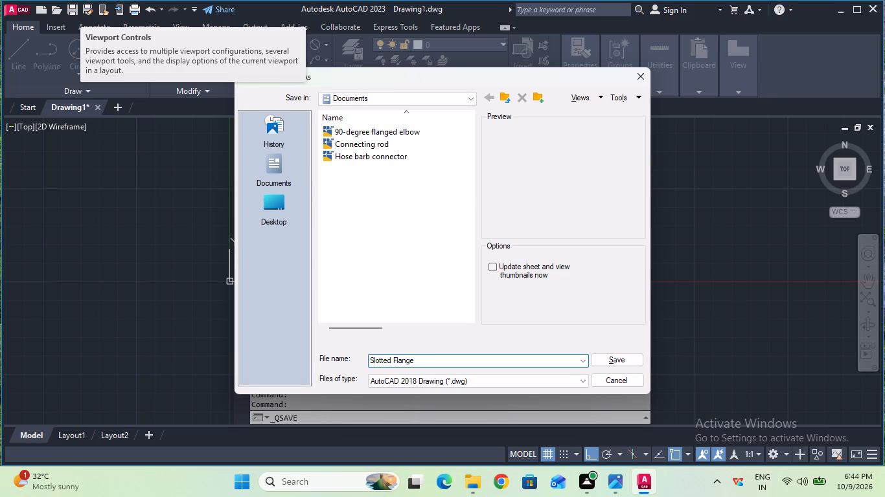
key("b")
type("racket")
left_click(604, 356)
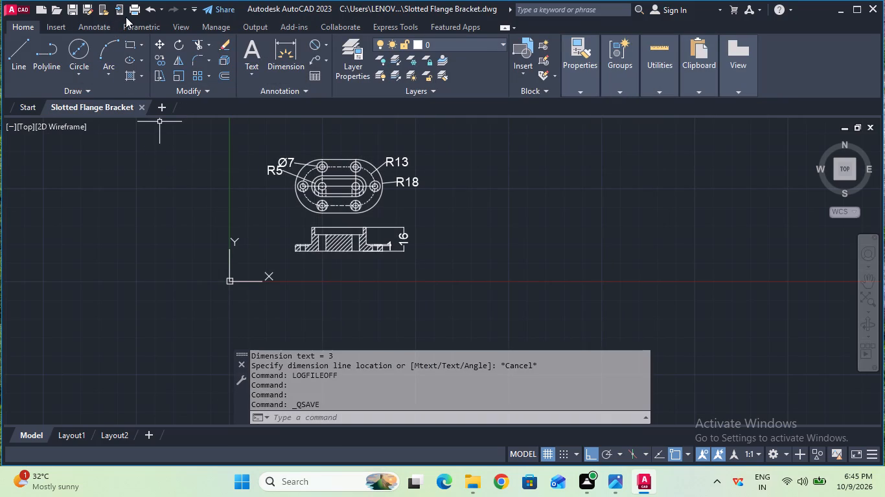
Start a plot of the model, set the paper size to ISO A4 (297.00 x 210.00 MM) and centre the plot.
left_click(128, 14)
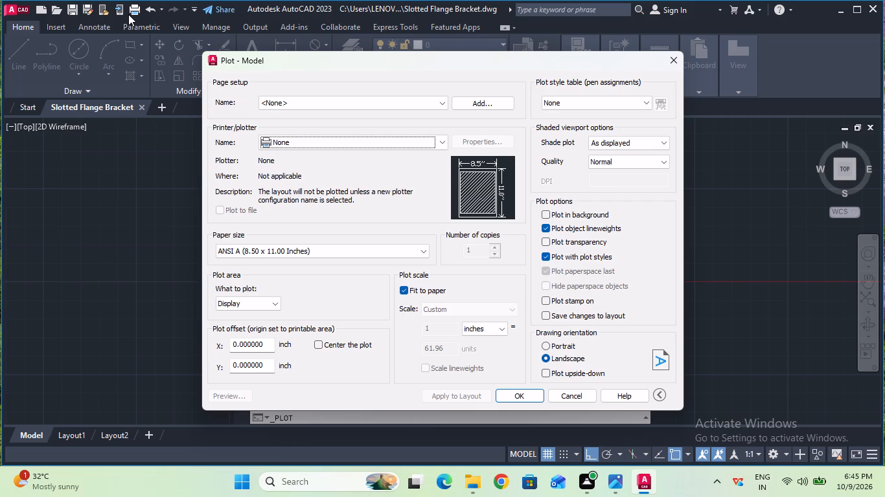
left_click(333, 248)
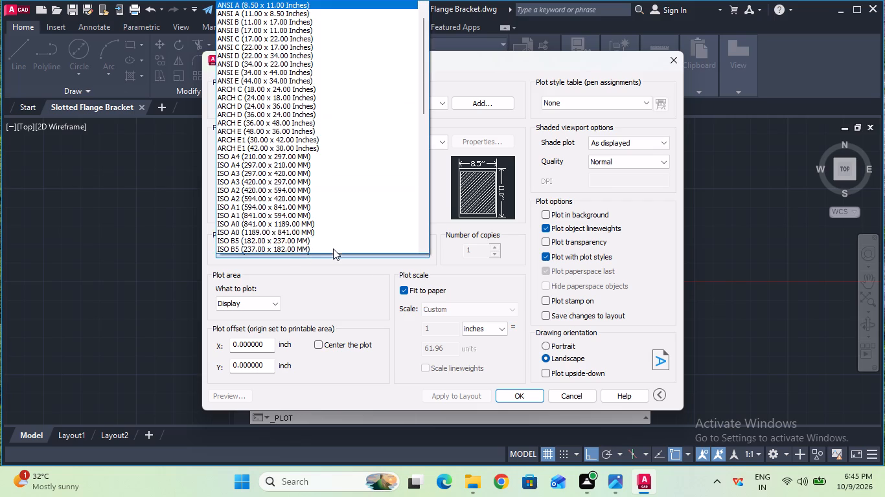
left_click(323, 166)
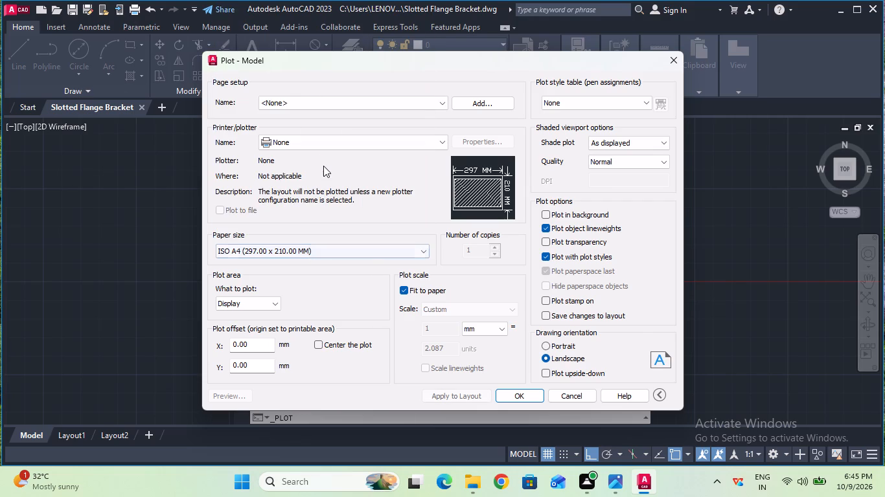
left_click(370, 338)
left_click(365, 344)
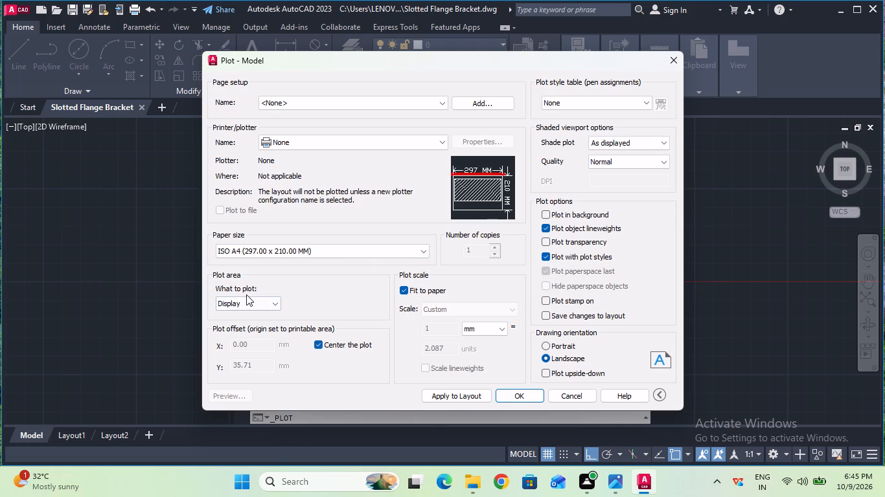
Set the plot area to a window enclosing the plan view, the section view and all their dimensions.
left_click(246, 294)
left_click(255, 304)
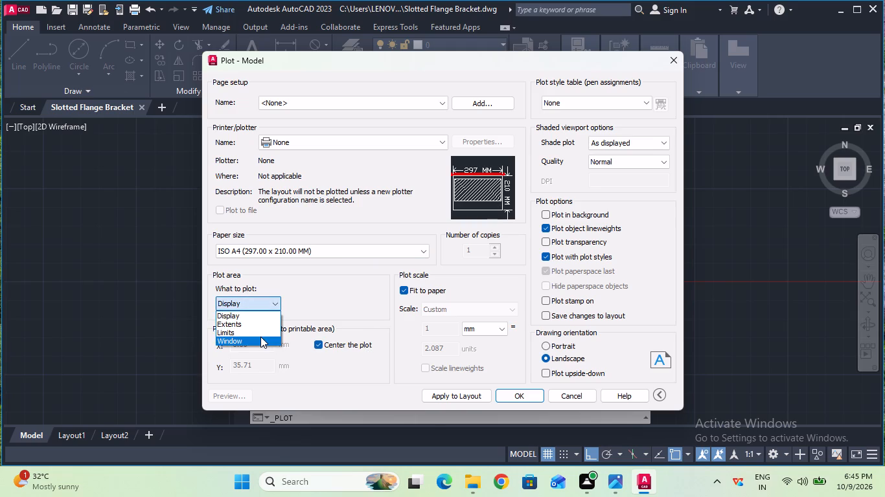
left_click(260, 337)
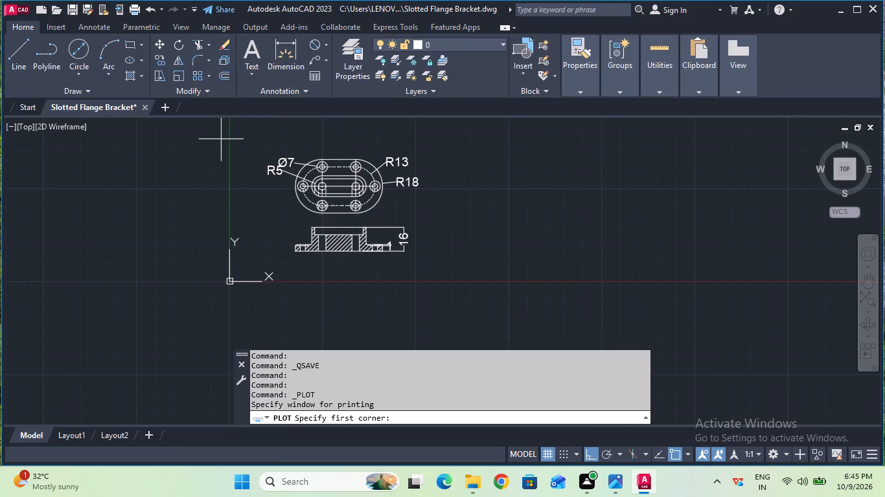
double_click(235, 125)
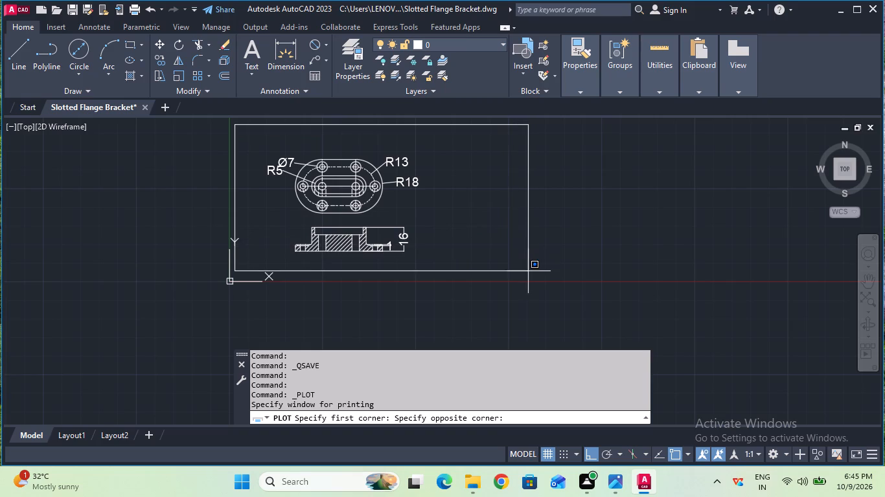
left_click(459, 268)
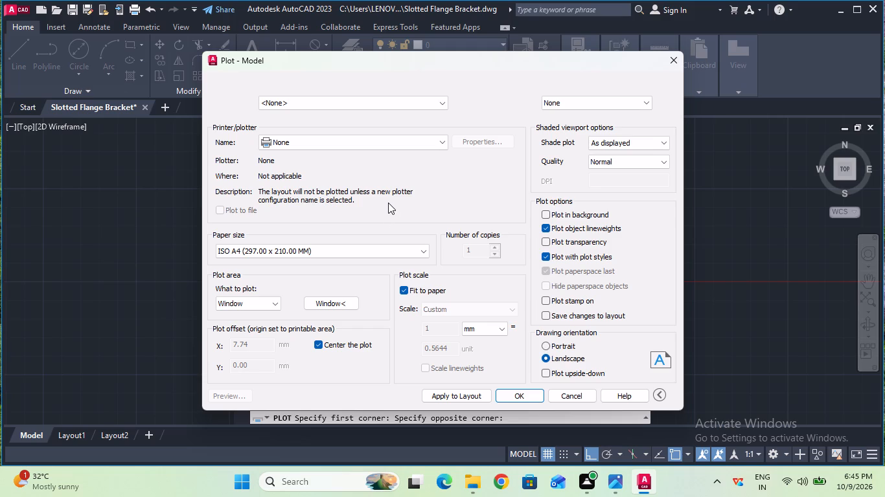
Plot with DWG To PDF.pc3 to Slotted Flange Bracket-Model.pdf in Documents, and close the opened PDF.
double_click(408, 148)
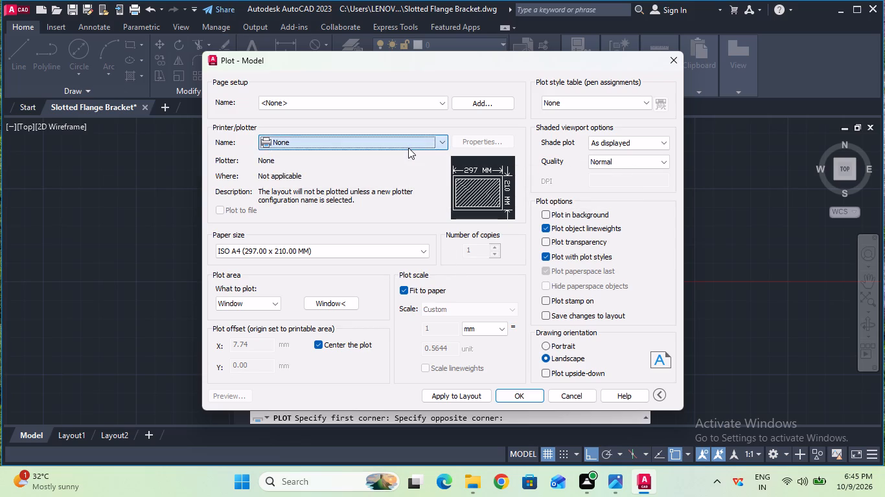
double_click(408, 148)
left_click(408, 148)
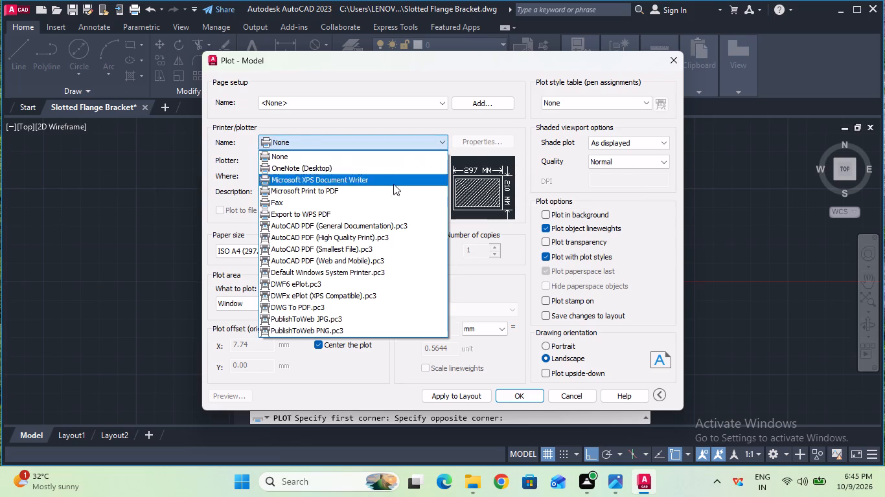
left_click(371, 303)
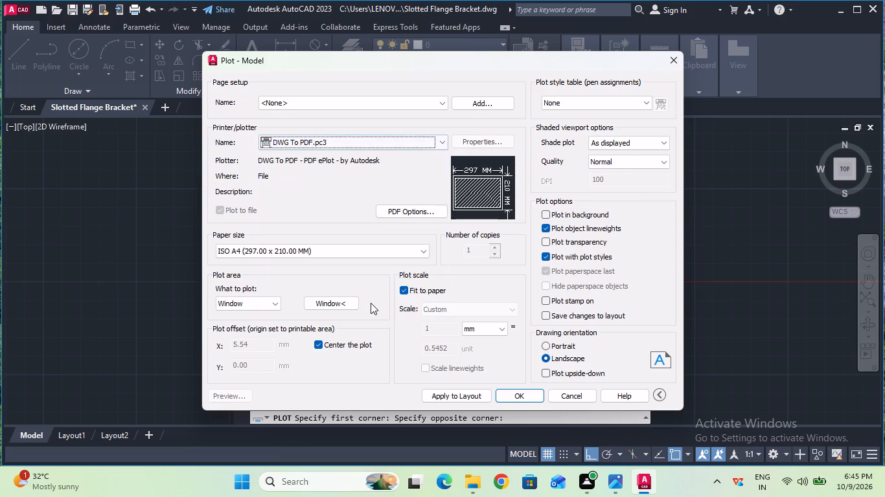
left_click(514, 392)
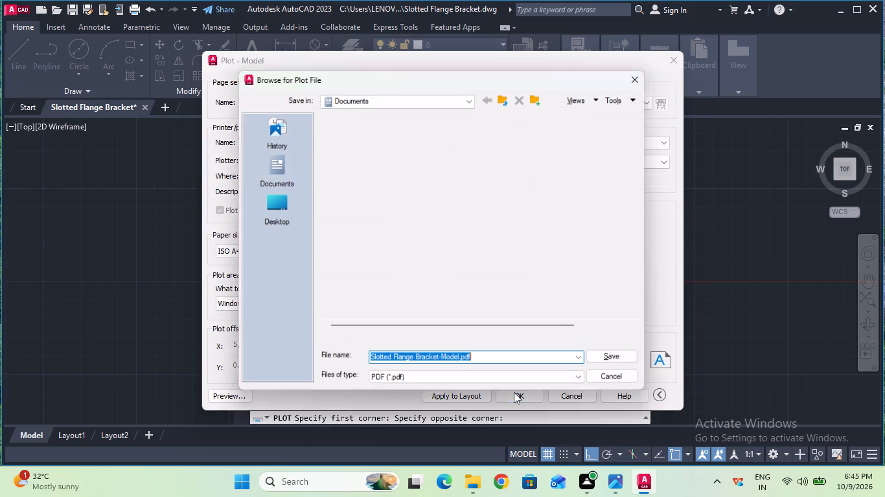
left_click(607, 362)
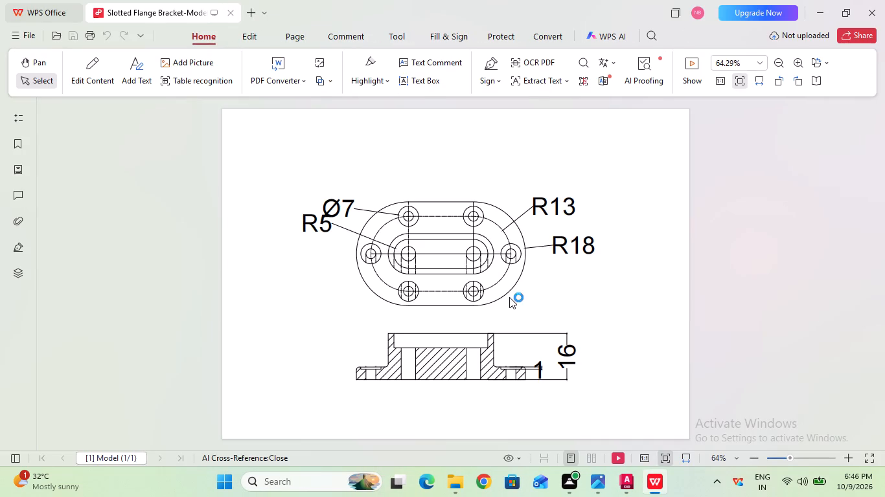
left_click(866, 20)
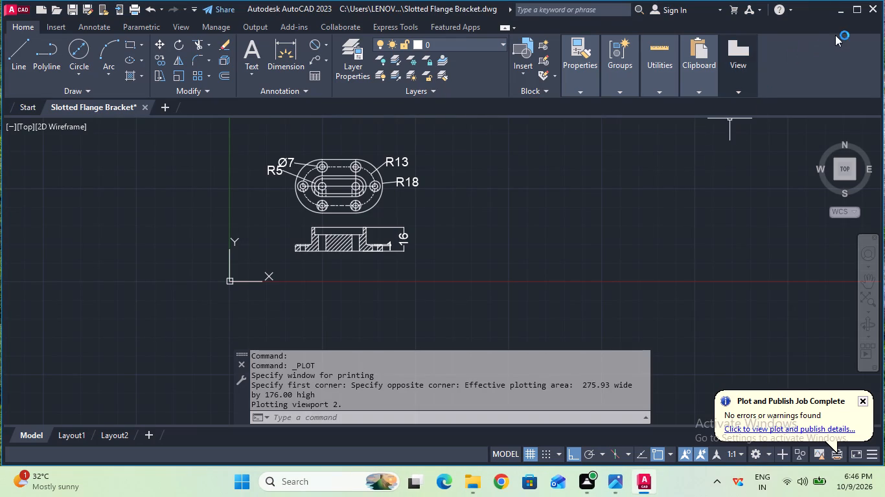
Exit the drawing program, saving the changes to Slotted Flange Bracket.dwg.
left_click(873, 8)
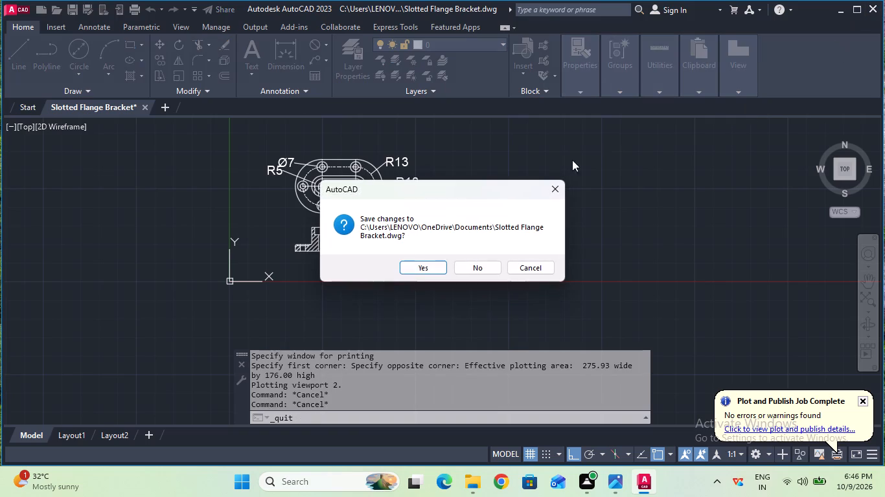
left_click(433, 268)
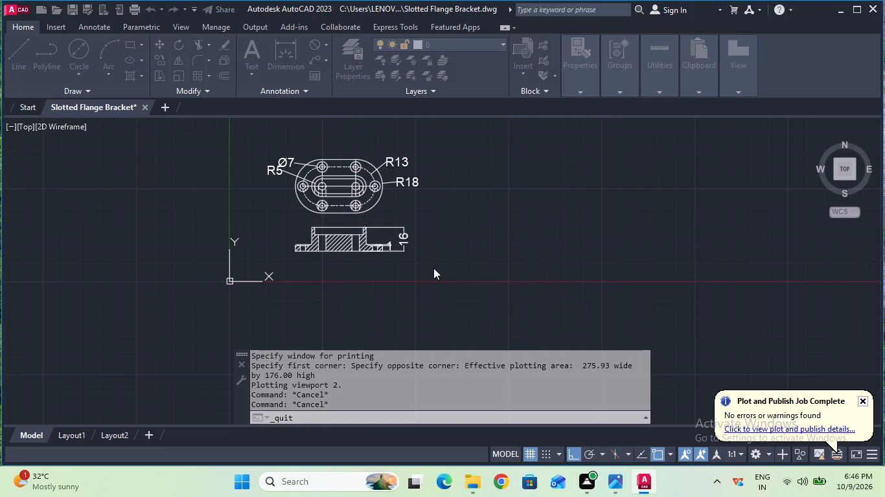